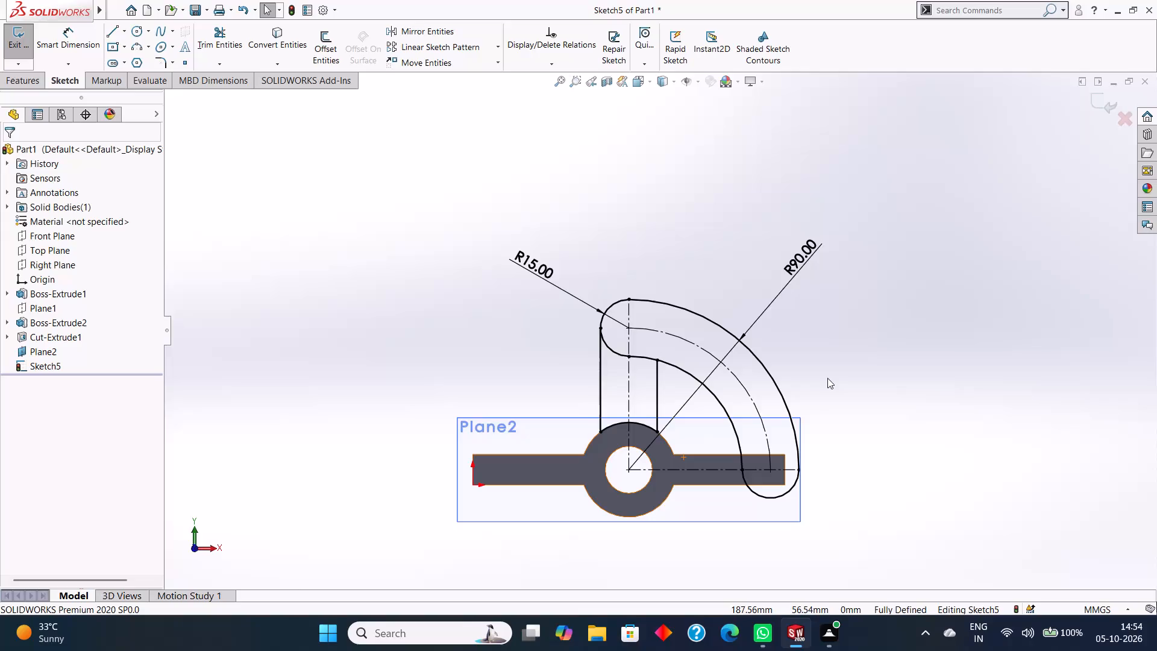
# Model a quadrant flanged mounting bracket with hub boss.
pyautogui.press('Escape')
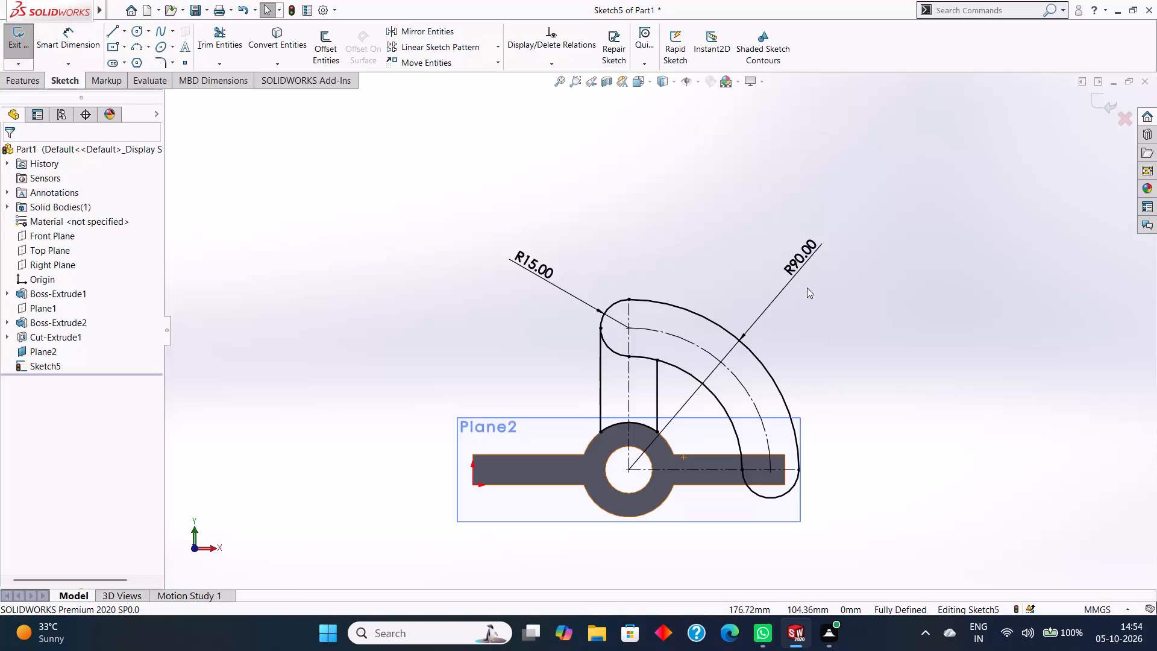
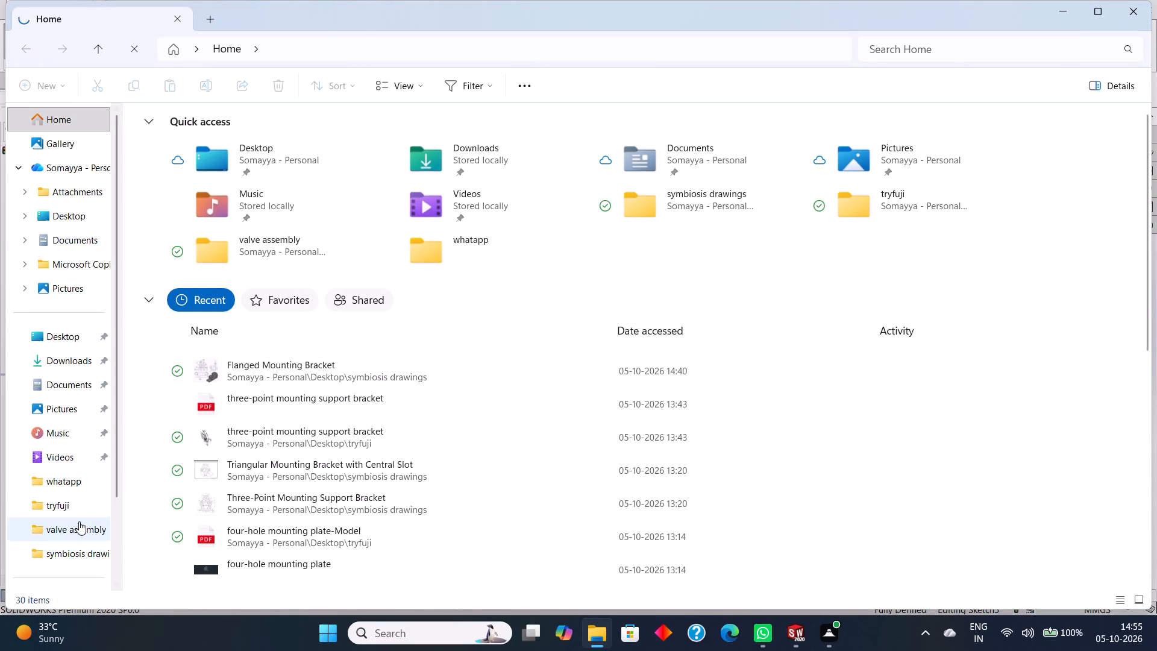
# Open the tryfuji folder on the Desktop and delete all ten files in it.
pyautogui.click(70, 342)
pyautogui.doubleClick(193, 237)
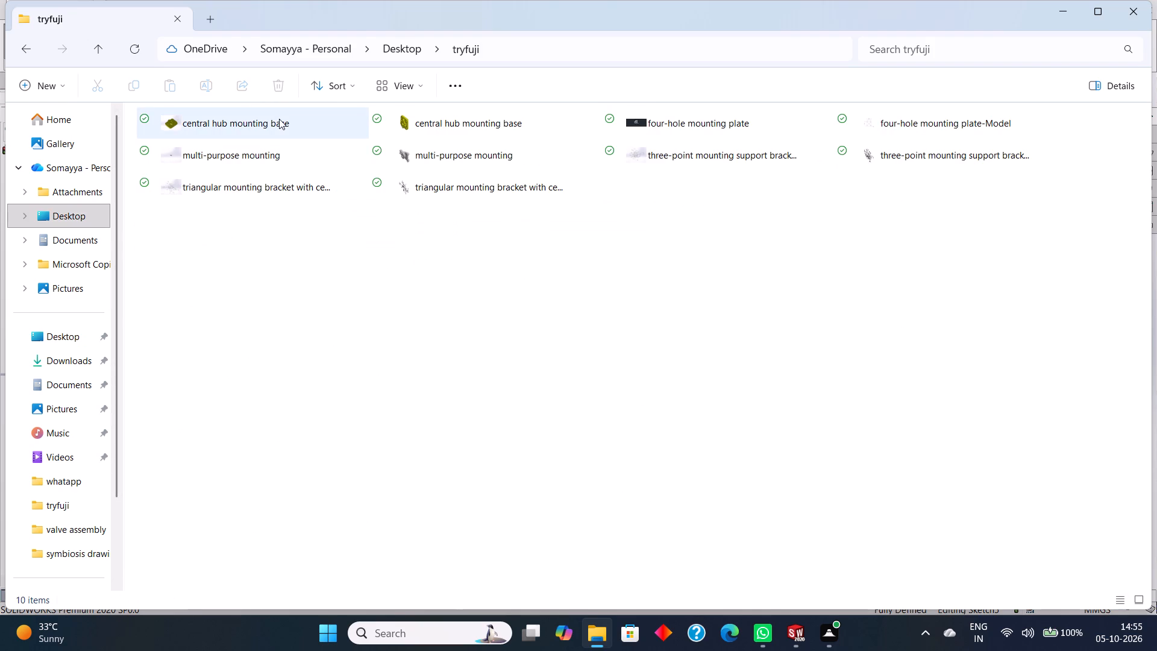
pyautogui.click(279, 119)
pyautogui.keyDown('ctrl'); pyautogui.click(384, 119); pyautogui.keyUp('ctrl')
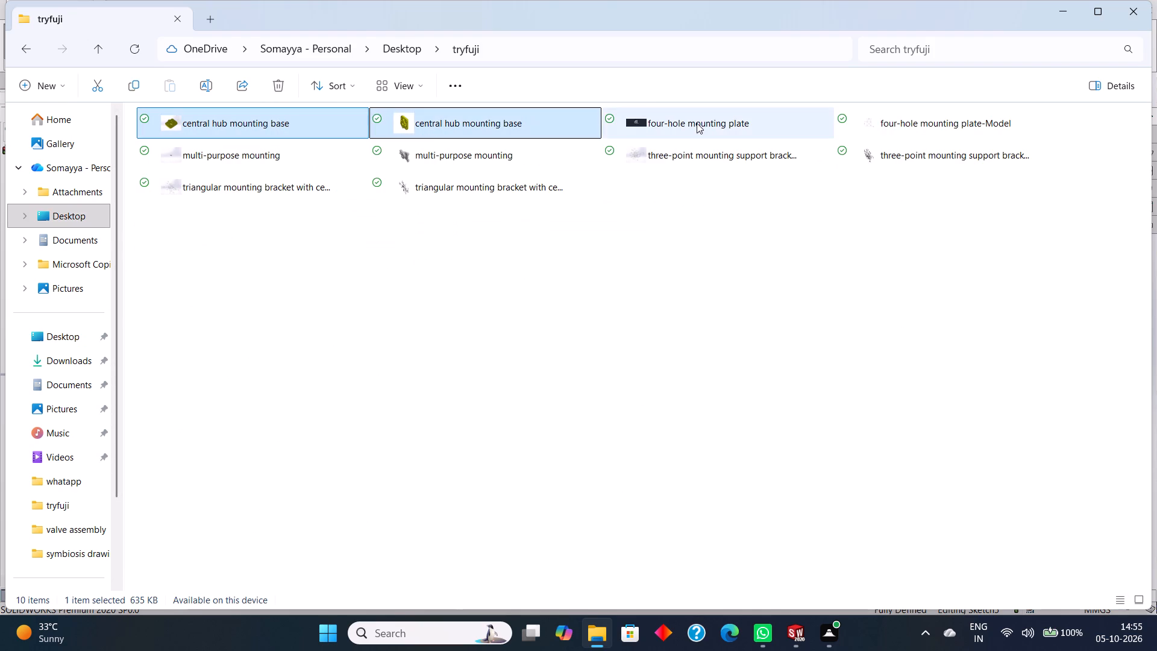
pyautogui.keyDown('ctrl'); pyautogui.click(697, 123); pyautogui.keyUp('ctrl')
pyautogui.keyDown('ctrl'); pyautogui.click(879, 121); pyautogui.keyUp('ctrl')
pyautogui.keyDown('ctrl'); pyautogui.click(900, 152); pyautogui.keyUp('ctrl')
pyautogui.keyDown('ctrl'); pyautogui.click(710, 156); pyautogui.keyUp('ctrl')
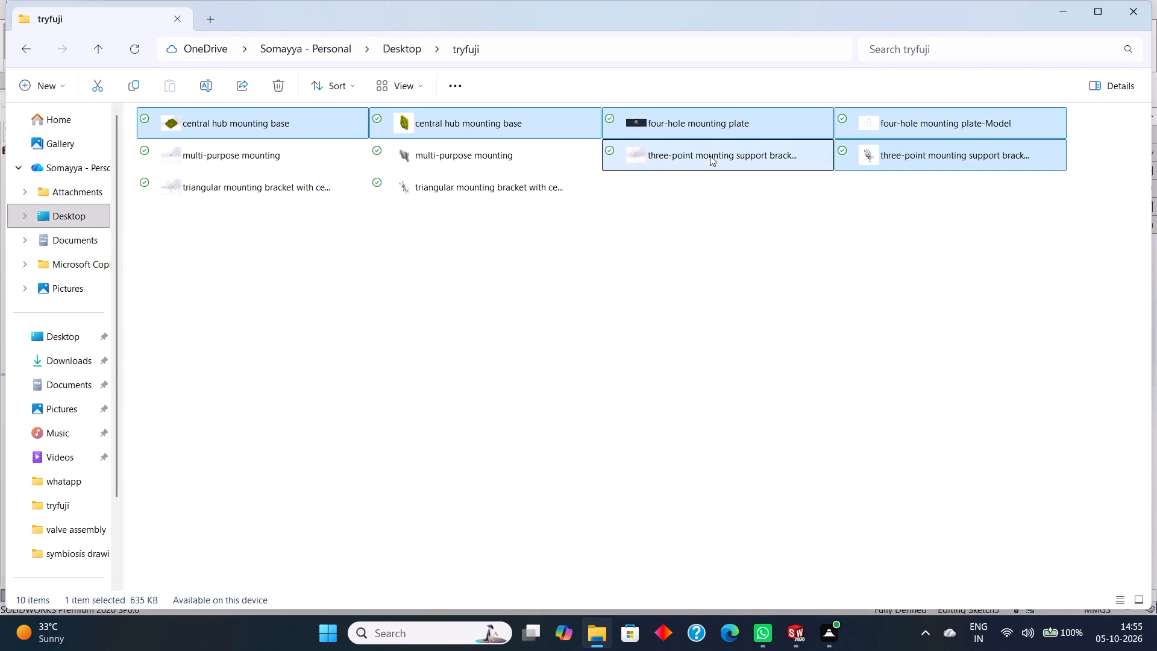
pyautogui.keyDown('ctrl'); pyautogui.click(532, 155); pyautogui.keyUp('ctrl')
pyautogui.keyDown('ctrl'); pyautogui.click(225, 147); pyautogui.keyUp('ctrl')
pyautogui.keyDown('ctrl'); pyautogui.click(228, 181); pyautogui.keyUp('ctrl')
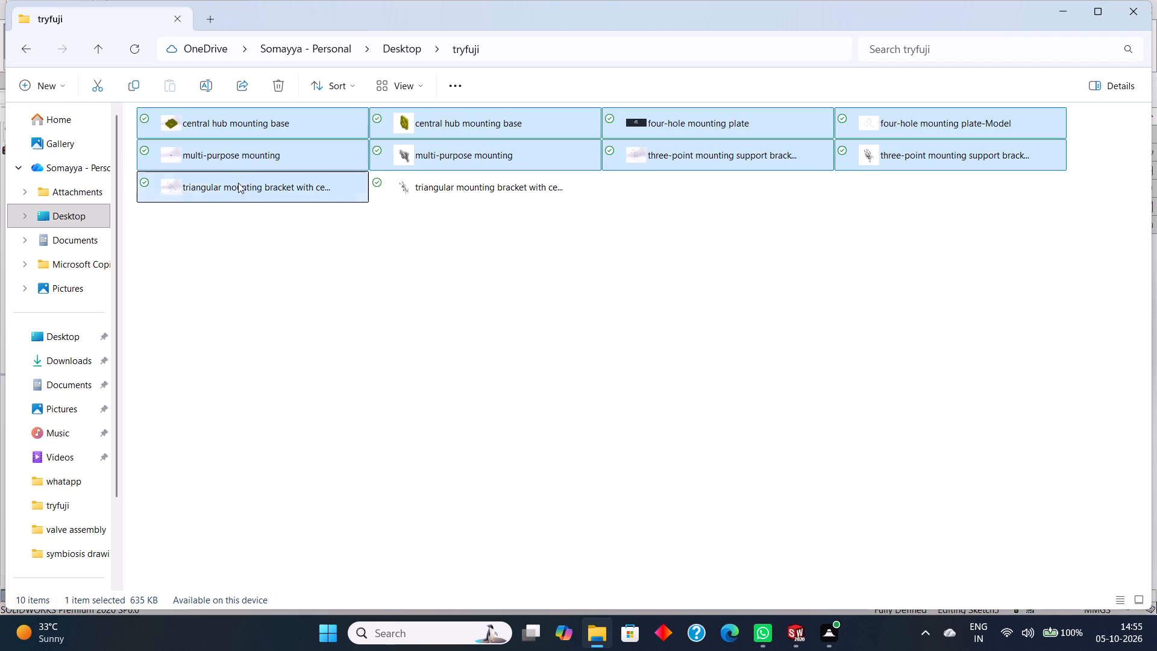
pyautogui.keyDown('ctrl'); pyautogui.click(425, 184); pyautogui.keyUp('ctrl')
pyautogui.keyDown('ctrl'); pyautogui.rightClick(506, 195); pyautogui.keyUp('ctrl')
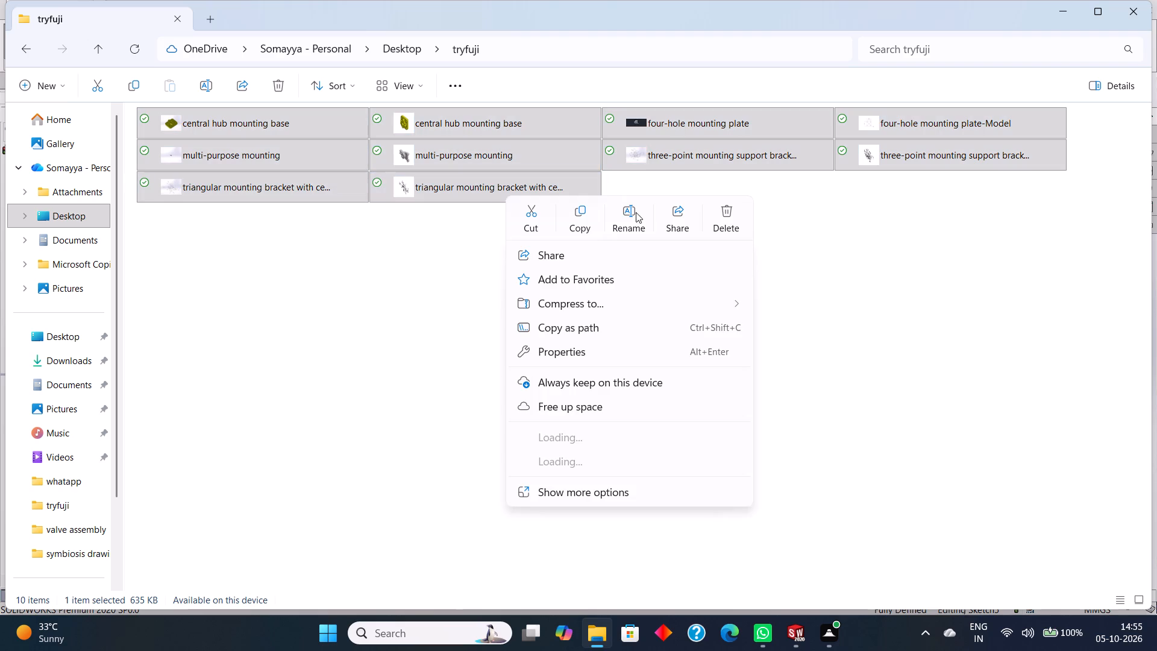
pyautogui.click(721, 218)
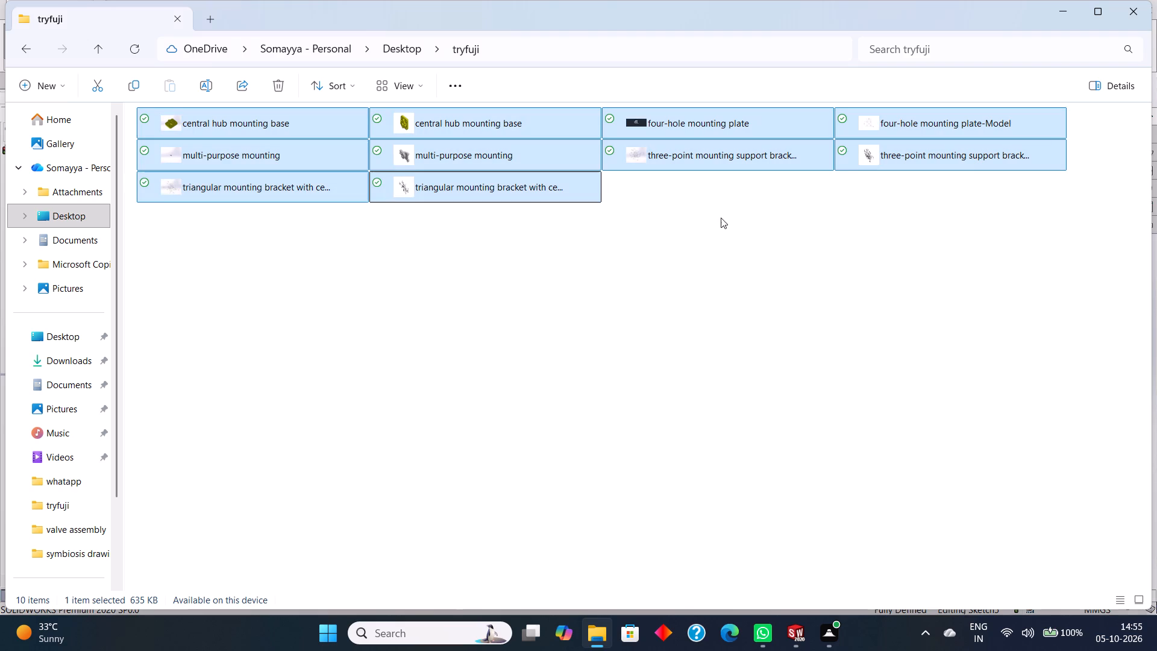
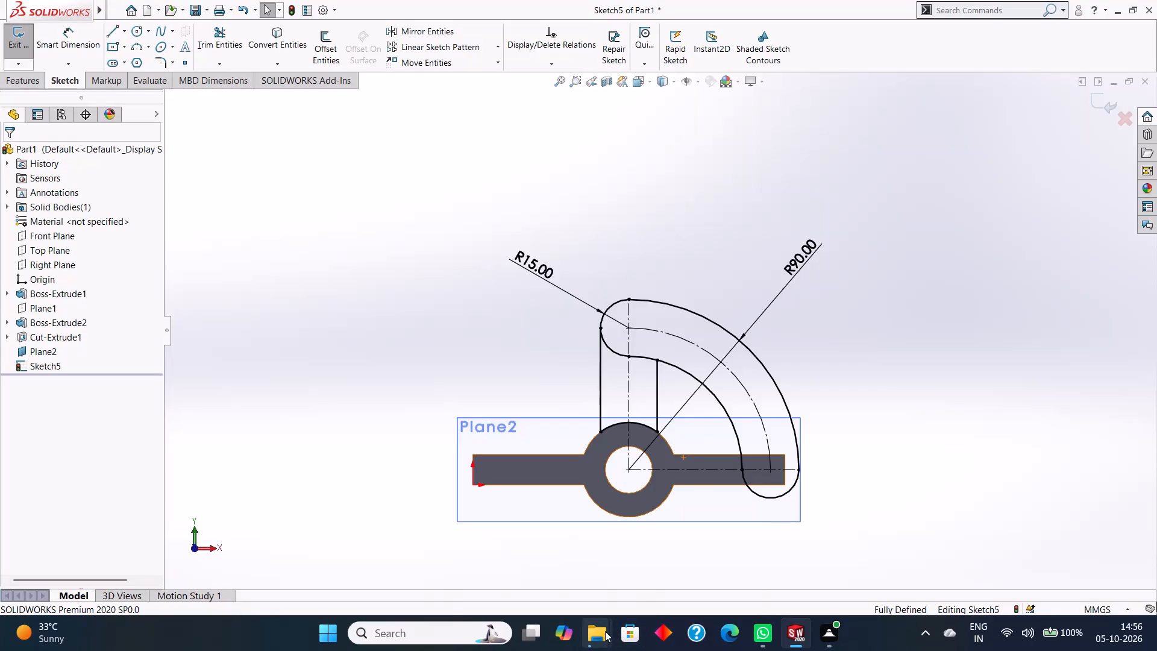
# Switch to the tryfuji folder window in File Explorer and deselect all of its files.
pyautogui.click(636, 574)
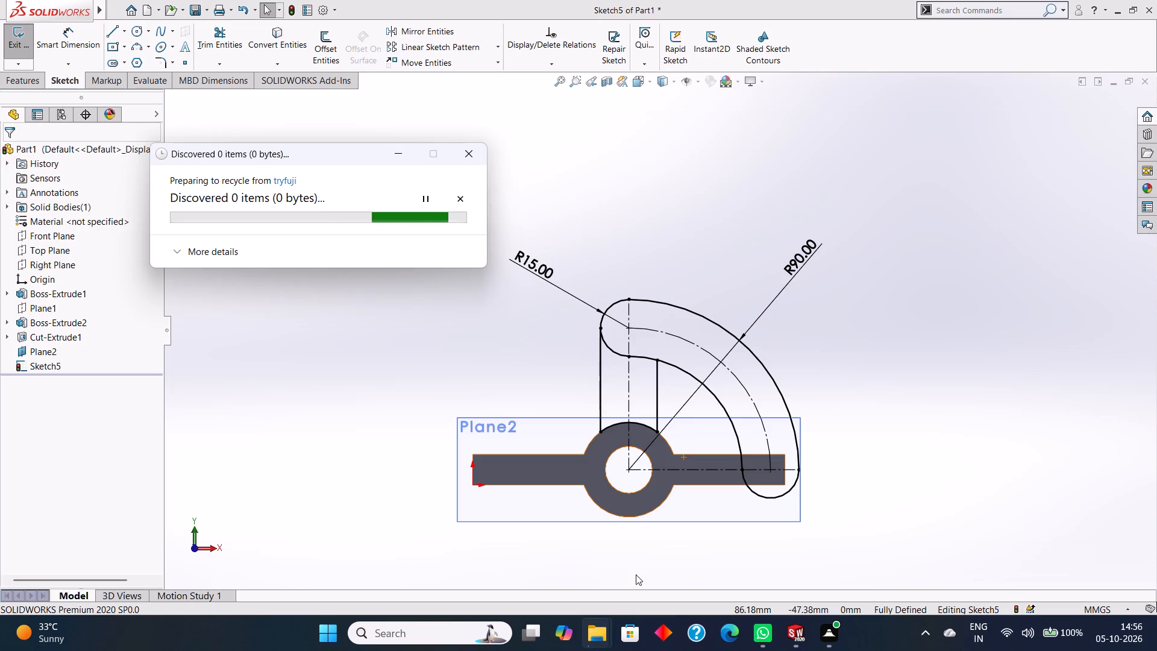
pyautogui.click(604, 626)
pyautogui.click(558, 536)
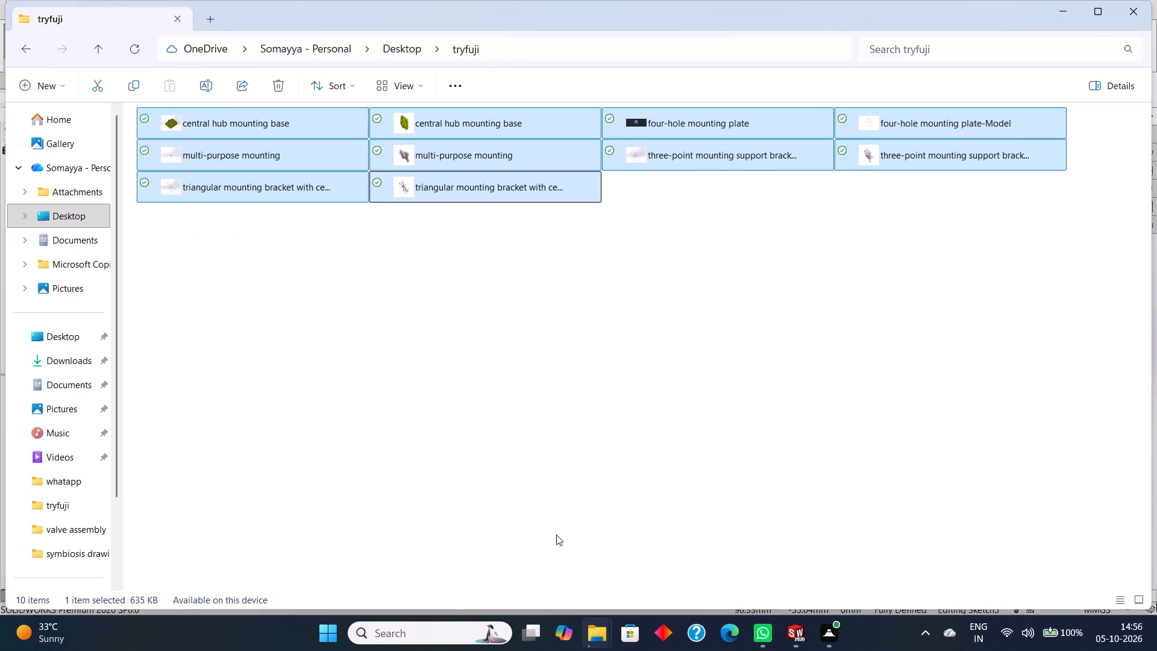
pyautogui.click(566, 377)
pyautogui.click(607, 380)
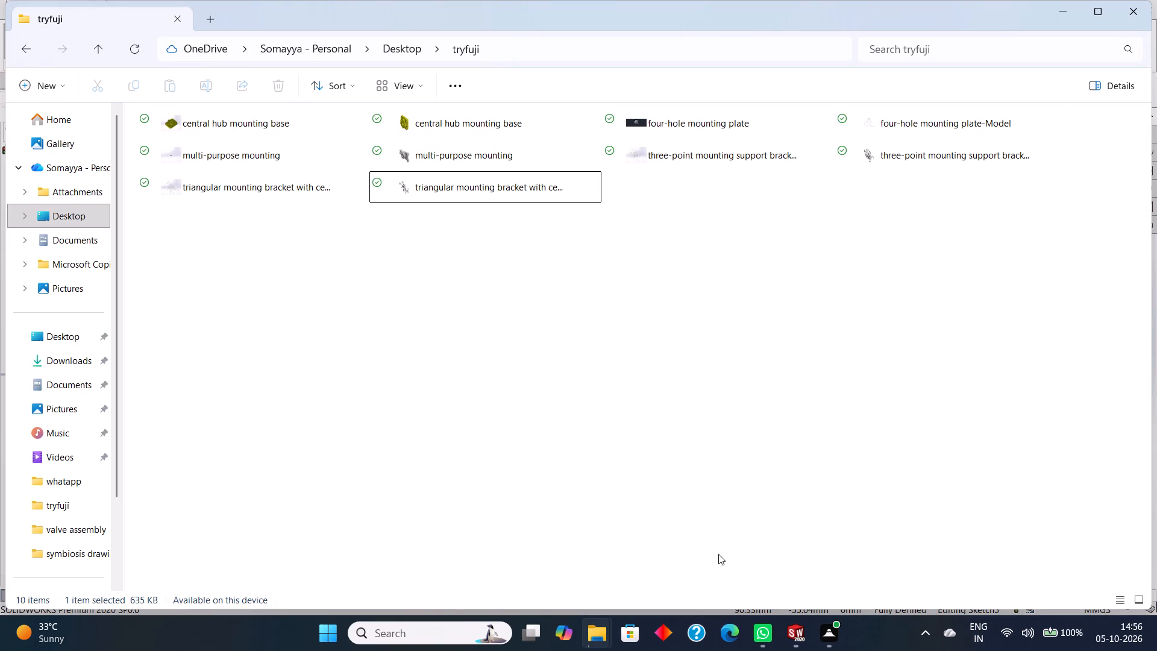
# Cancel the pending recycle operation for the tryfuji files and return to the folder window.
pyautogui.click(607, 627)
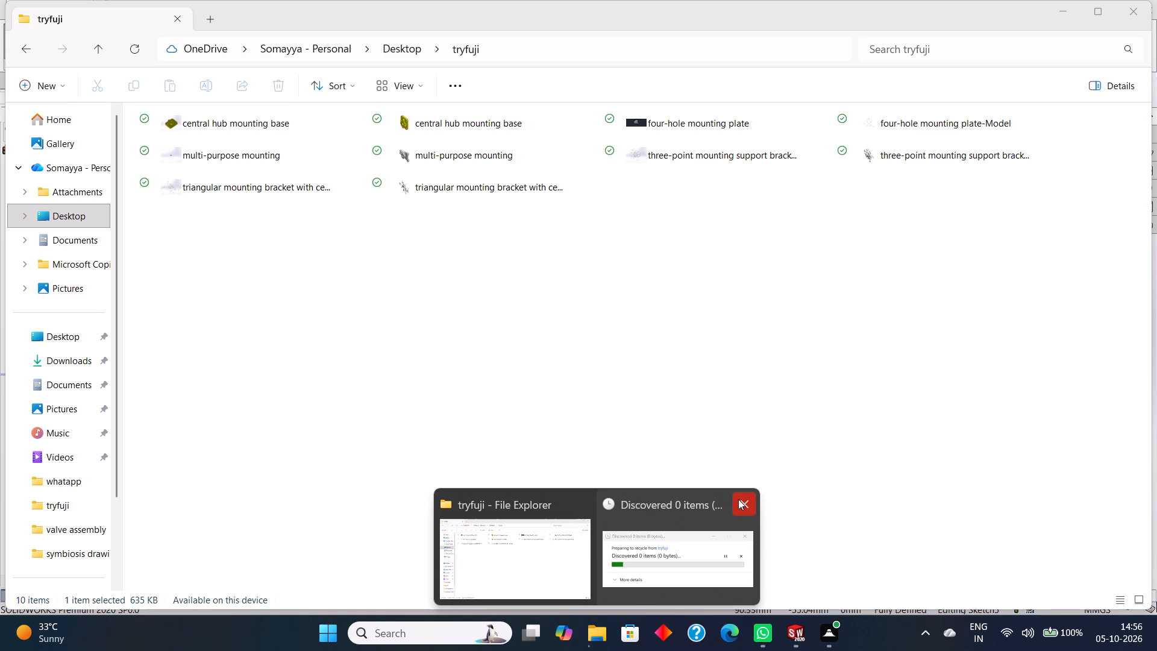
pyautogui.click(738, 499)
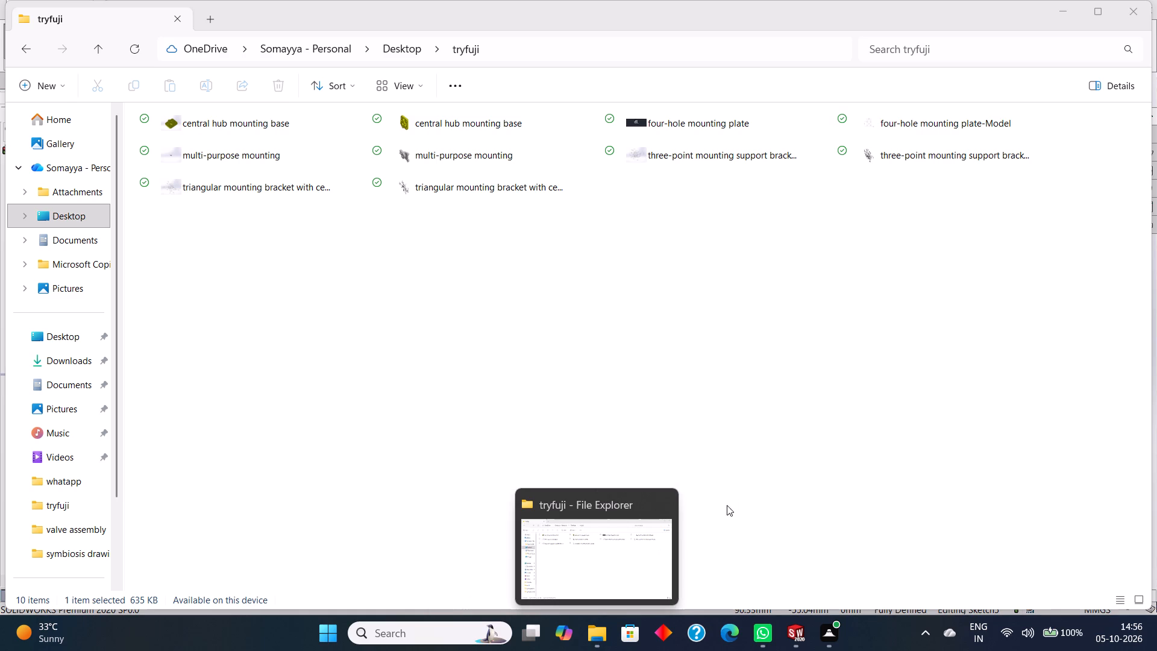
pyautogui.click(621, 513)
pyautogui.click(623, 288)
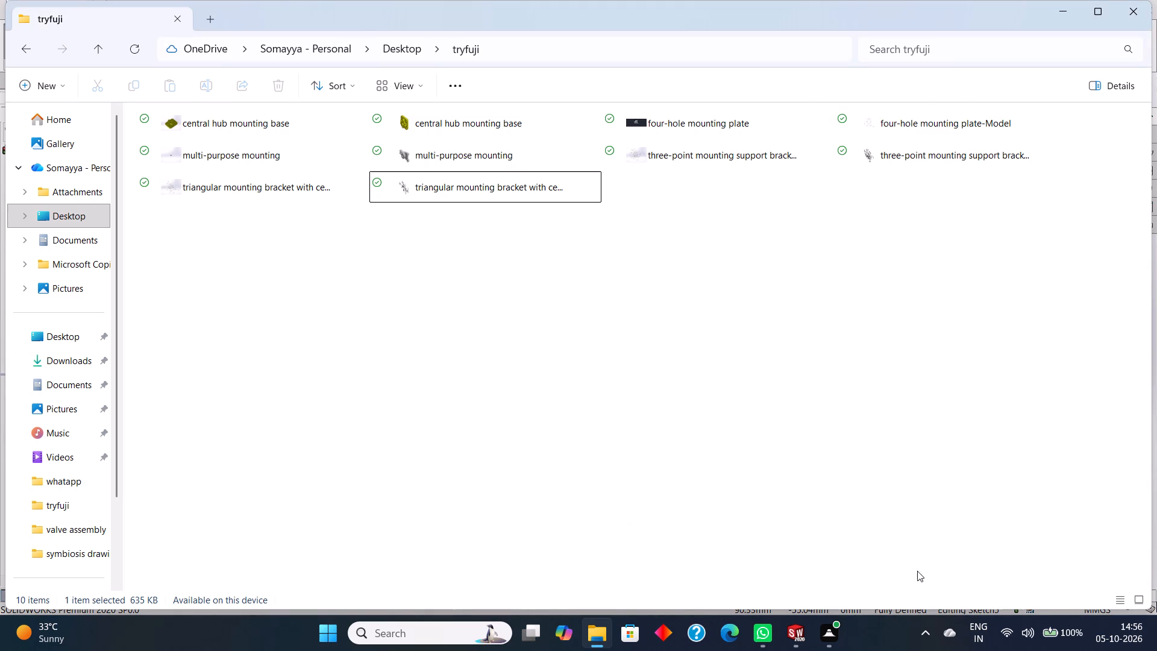
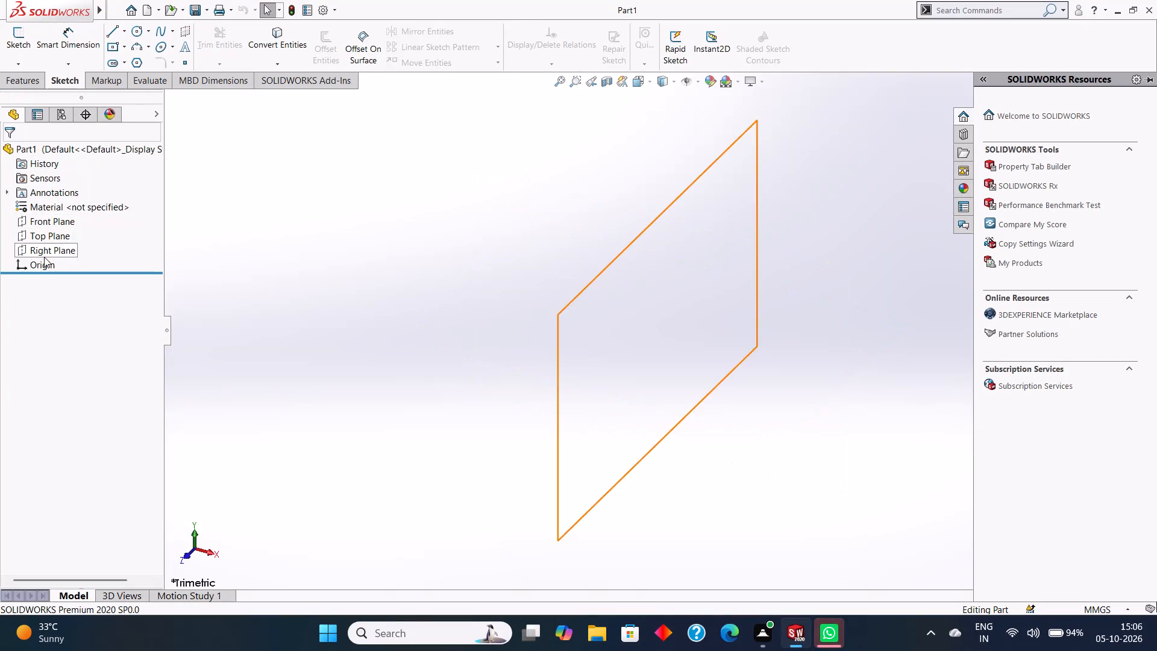
# Sketch a closed rectangular profile on the Front Plane from the origin, with 75 and 90 mm bottom segments, 16 mm height and 165 mm top.
pyautogui.click(48, 223)
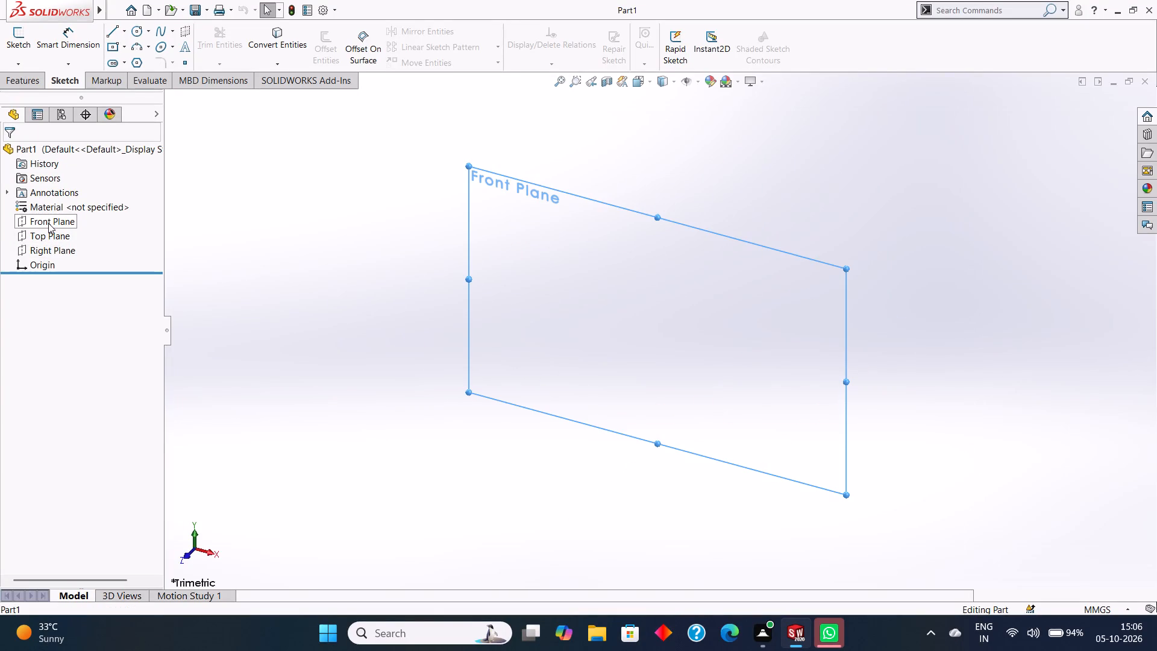
pyautogui.click(109, 33)
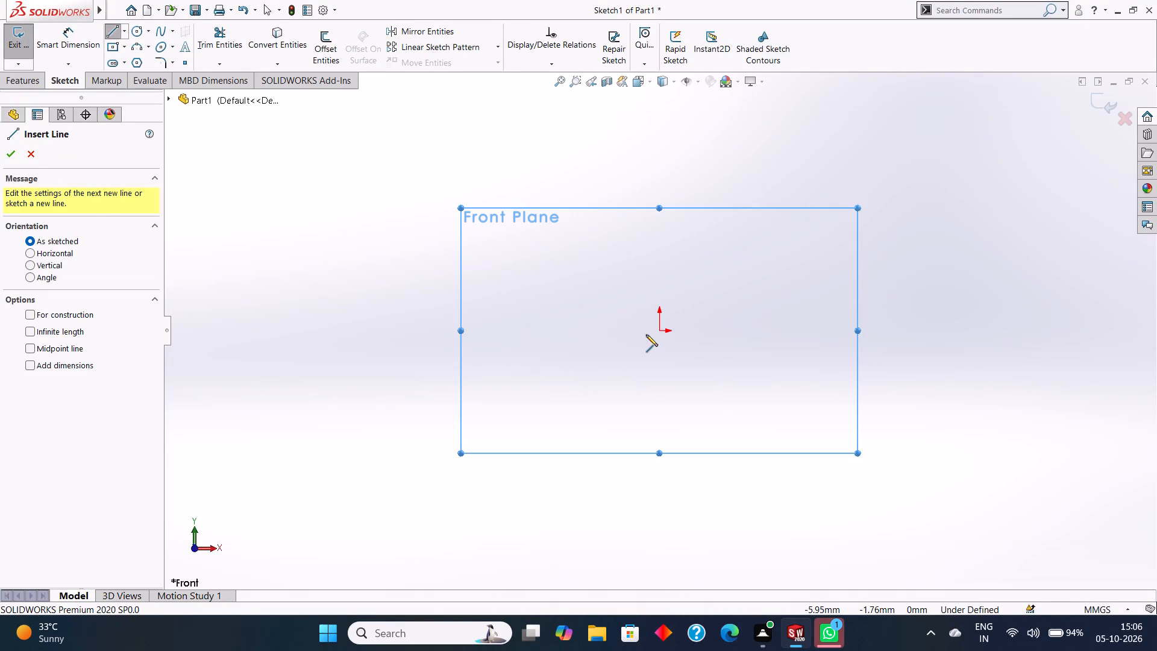
pyautogui.click(661, 331)
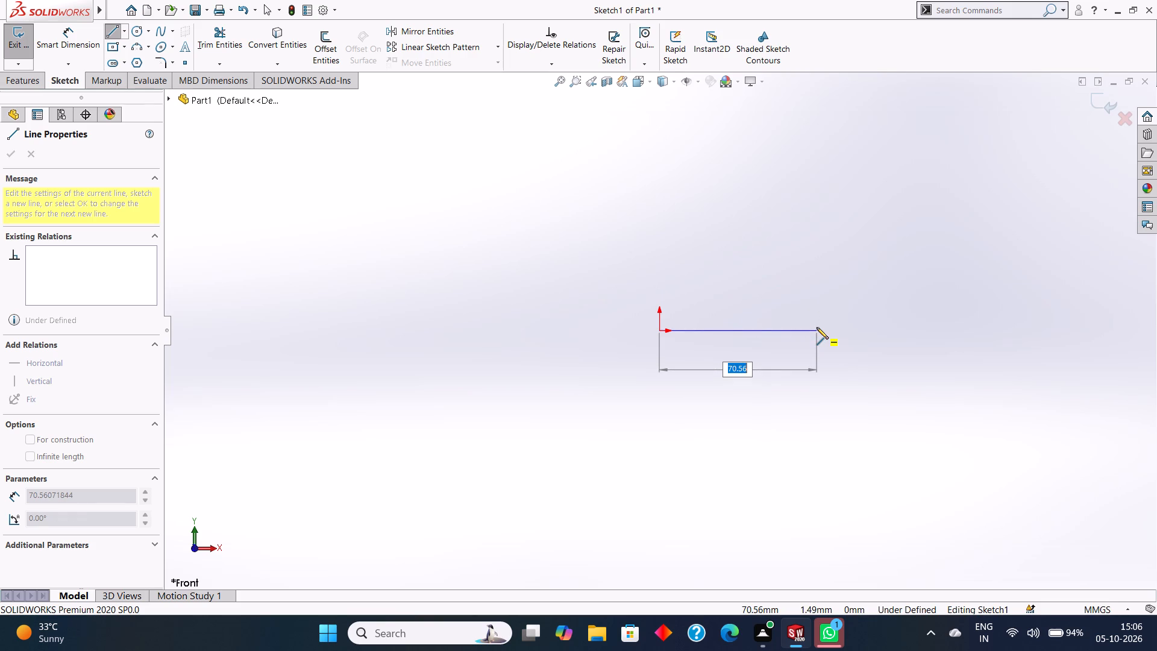
pyautogui.write('75')
pyautogui.press('Return')
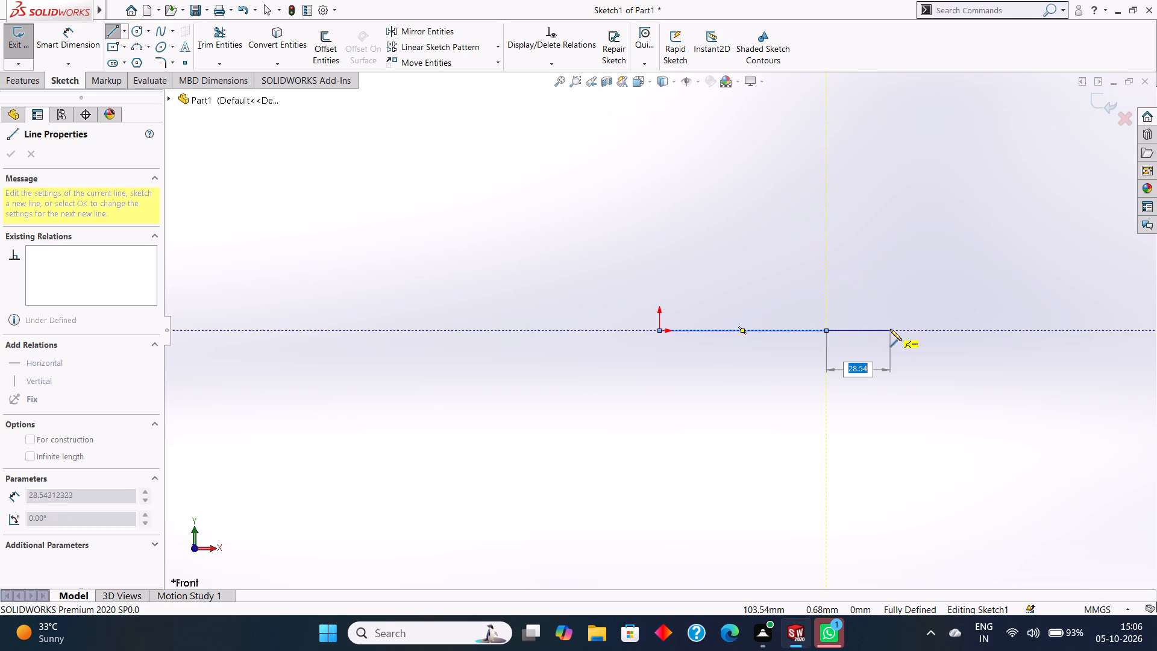
pyautogui.write('90')
pyautogui.press('Return')
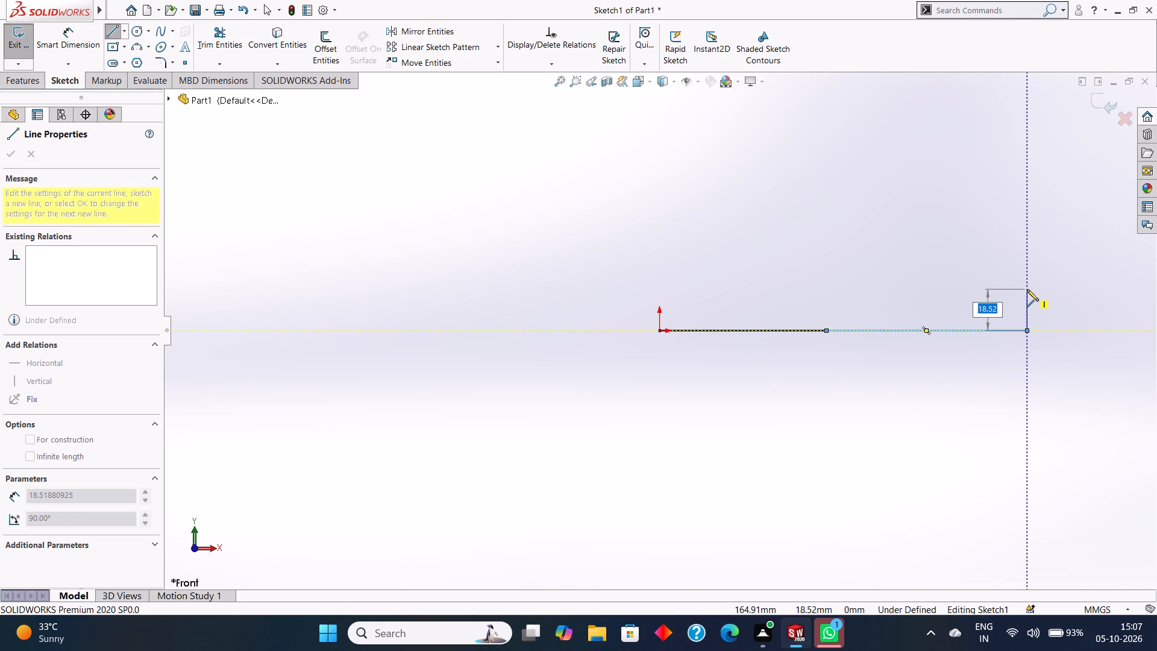
pyautogui.write('16')
pyautogui.press('Return')
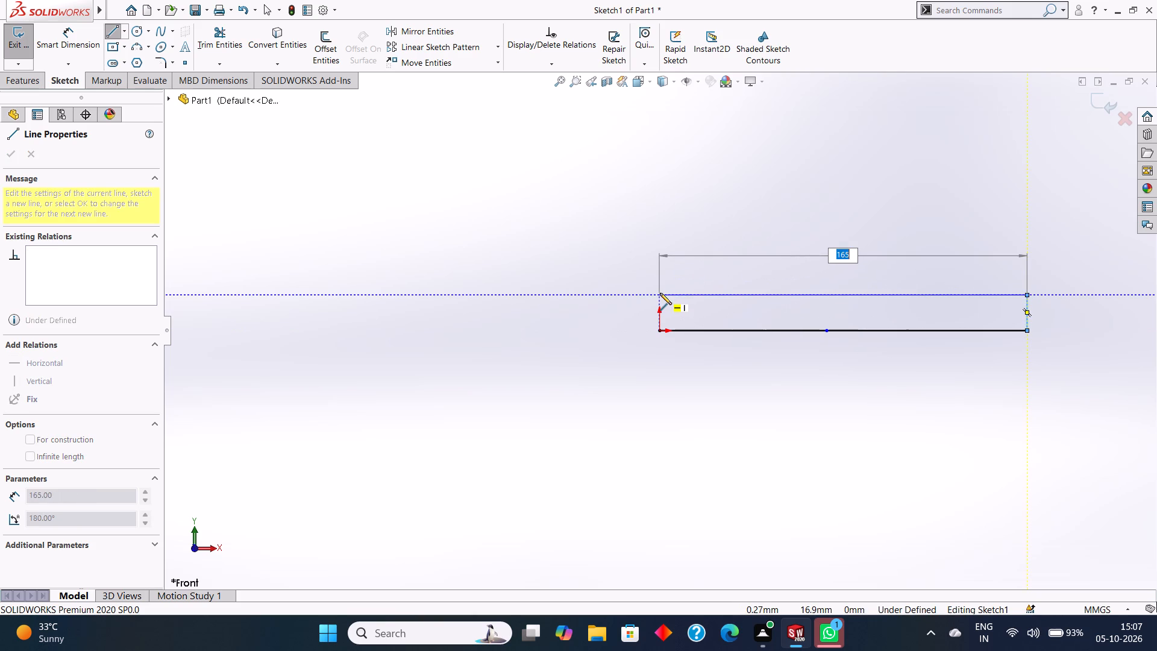
pyautogui.write('165')
pyautogui.press('Return')
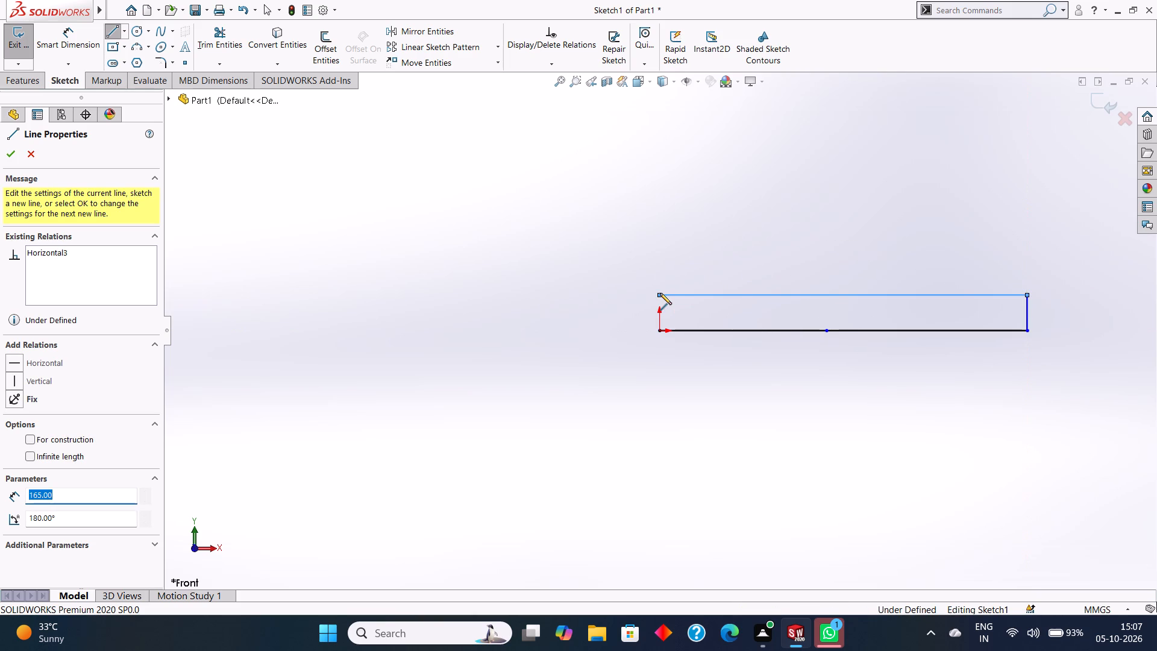
pyautogui.click(657, 329)
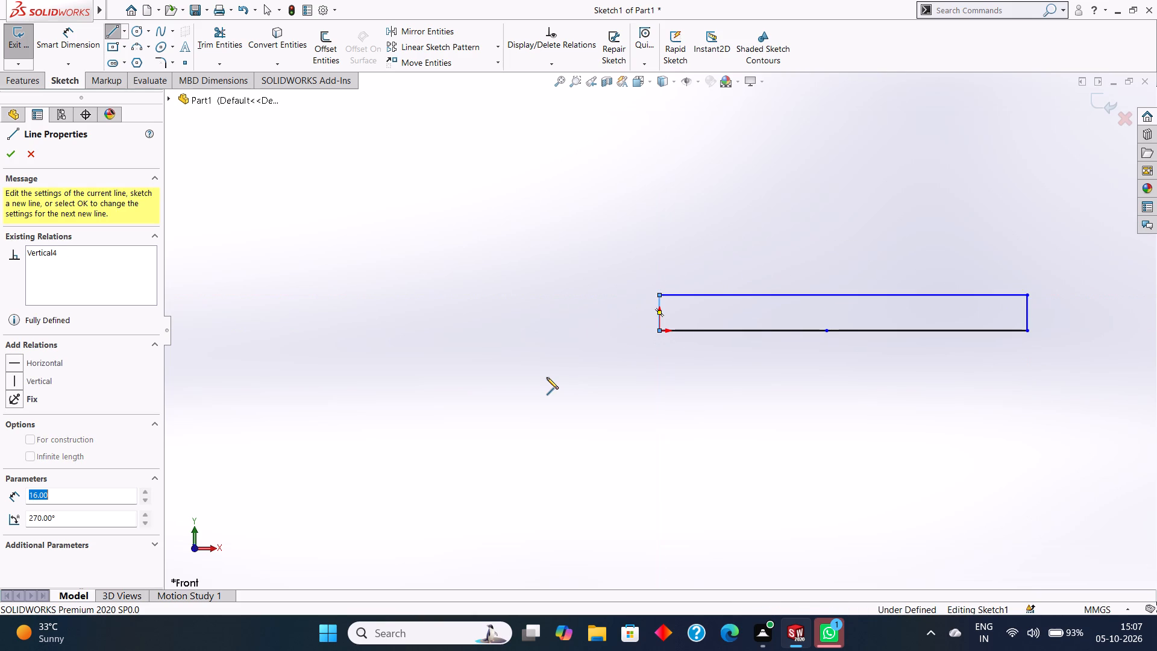
pyautogui.press('Escape')
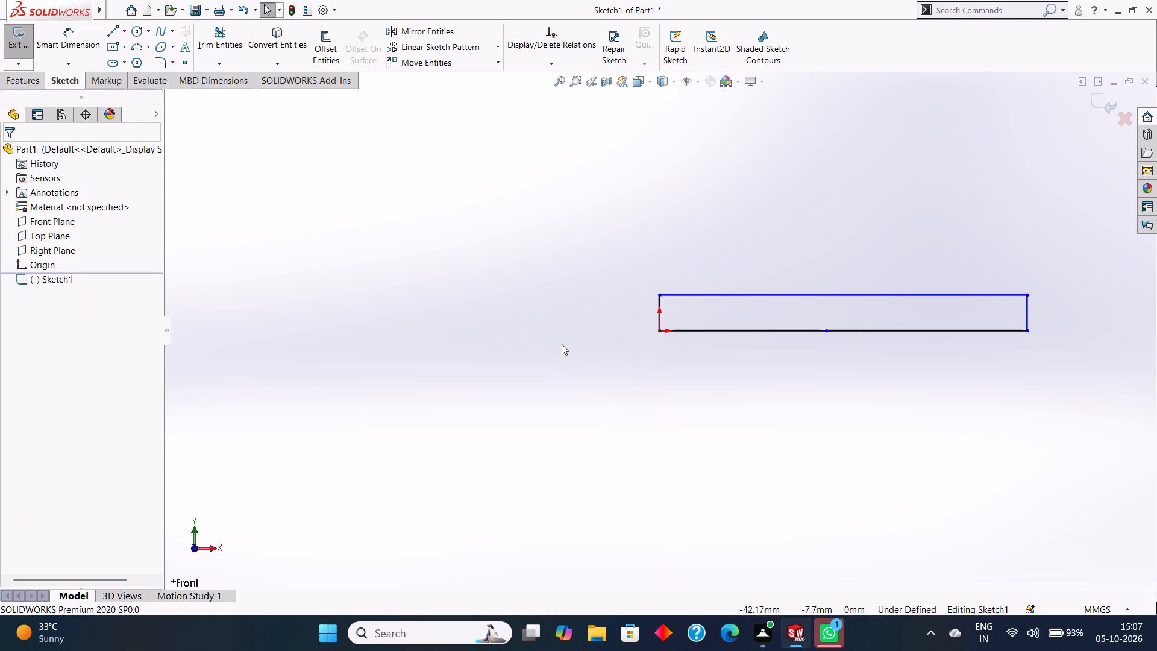
# Dimension the rectangle's overall bottom length as 165 mm and its vertical side as 16 mm.
pyautogui.click(65, 45)
pyautogui.click(747, 330)
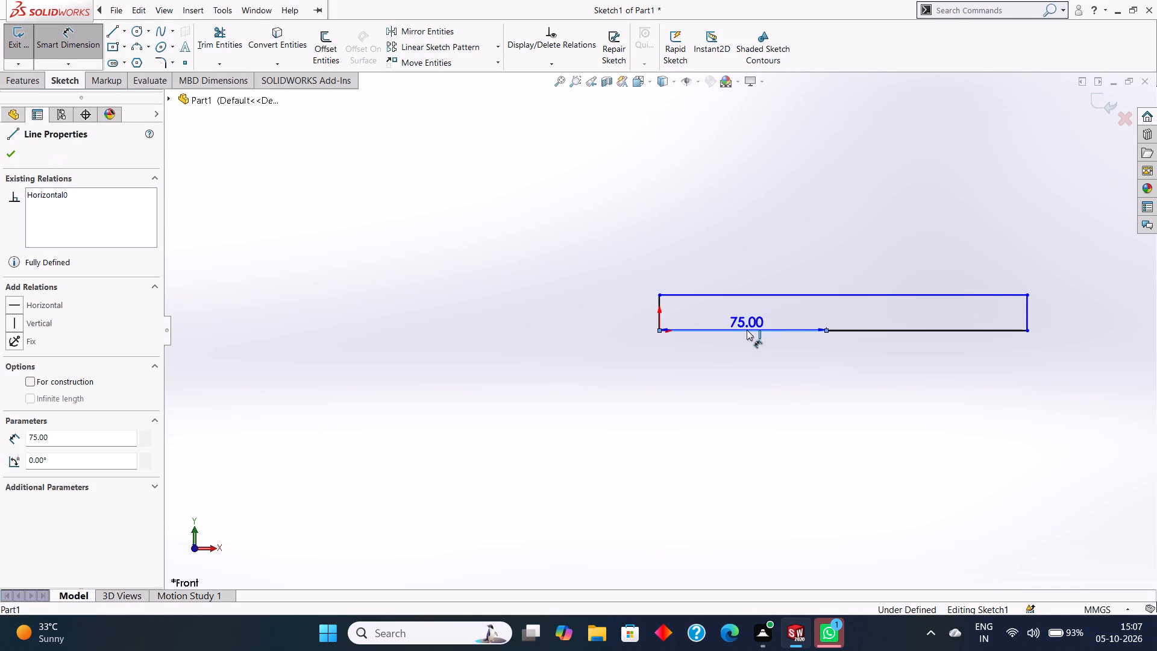
pyautogui.press('Escape')
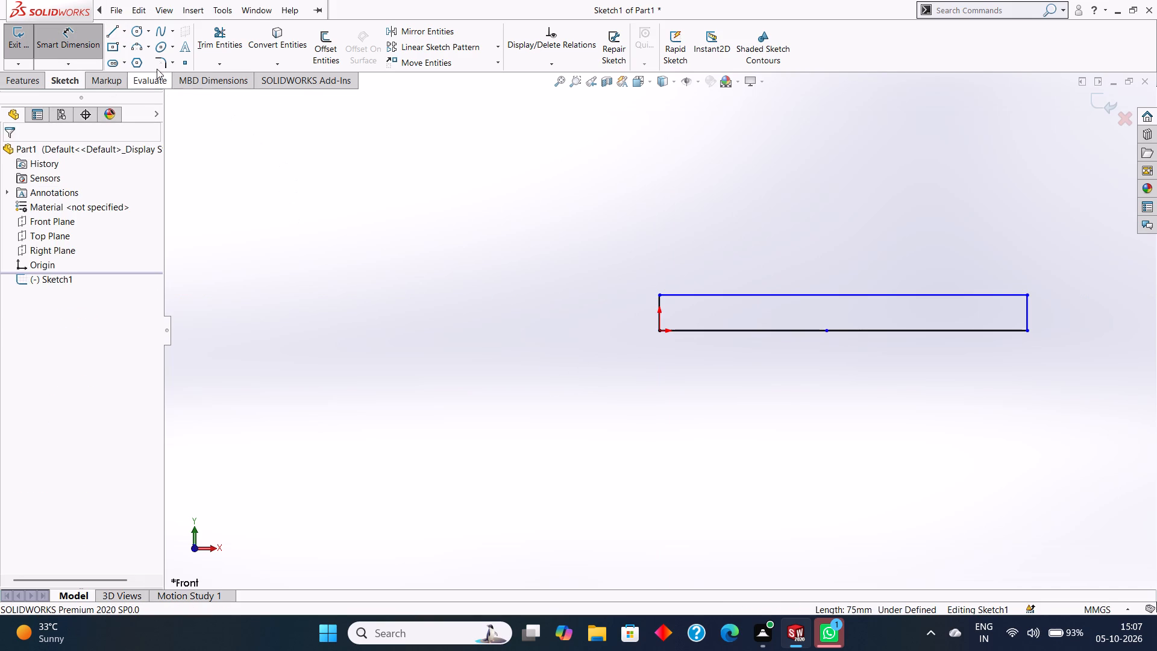
pyautogui.click(659, 334)
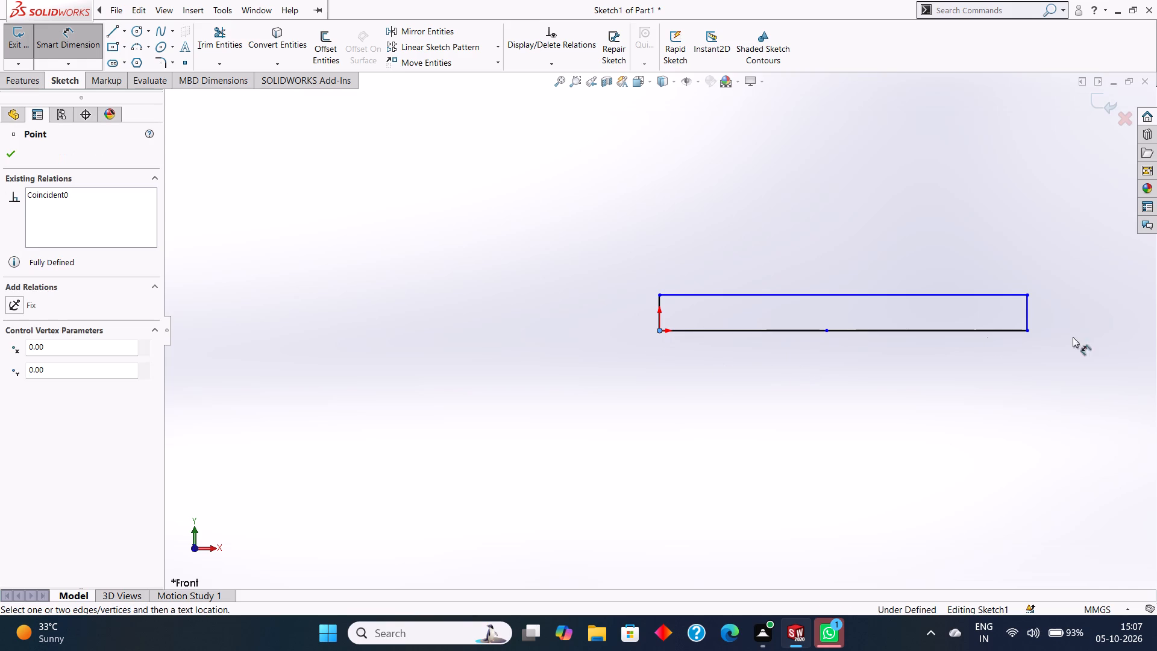
pyautogui.click(1028, 329)
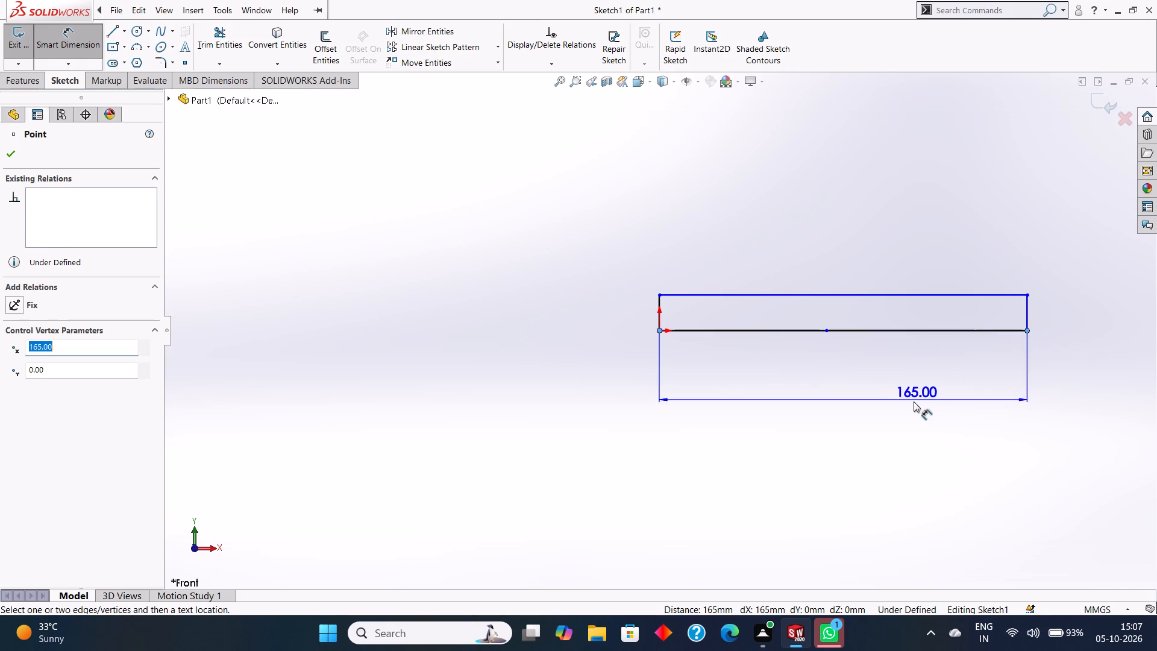
pyautogui.click(914, 401)
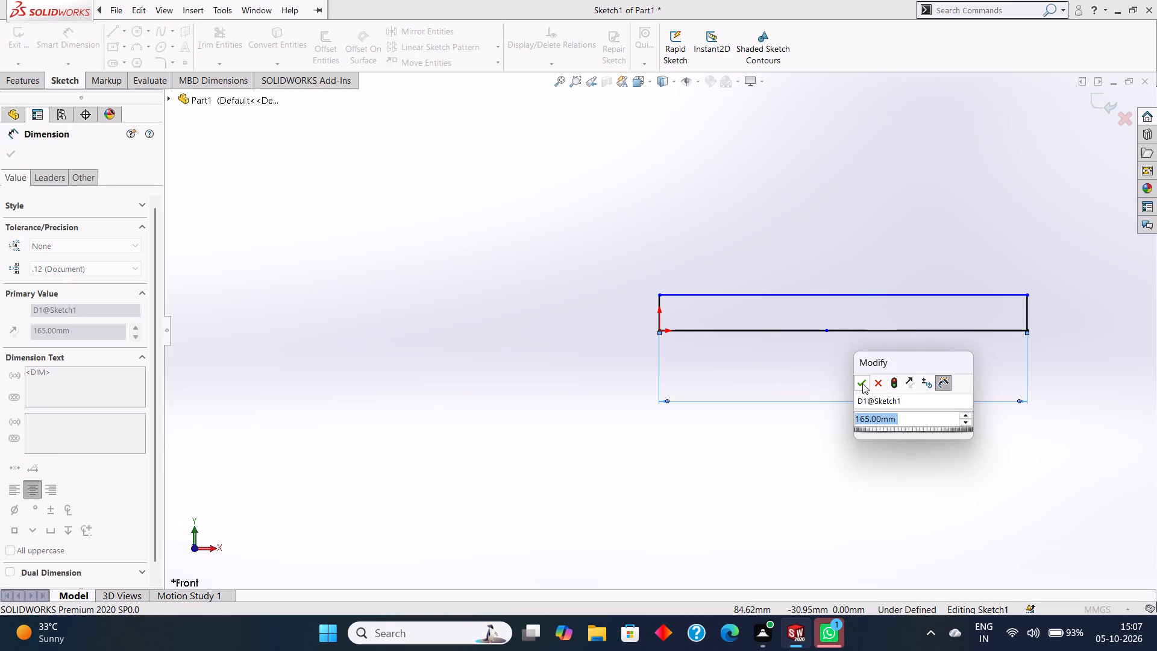
pyautogui.click(862, 382)
pyautogui.click(1027, 298)
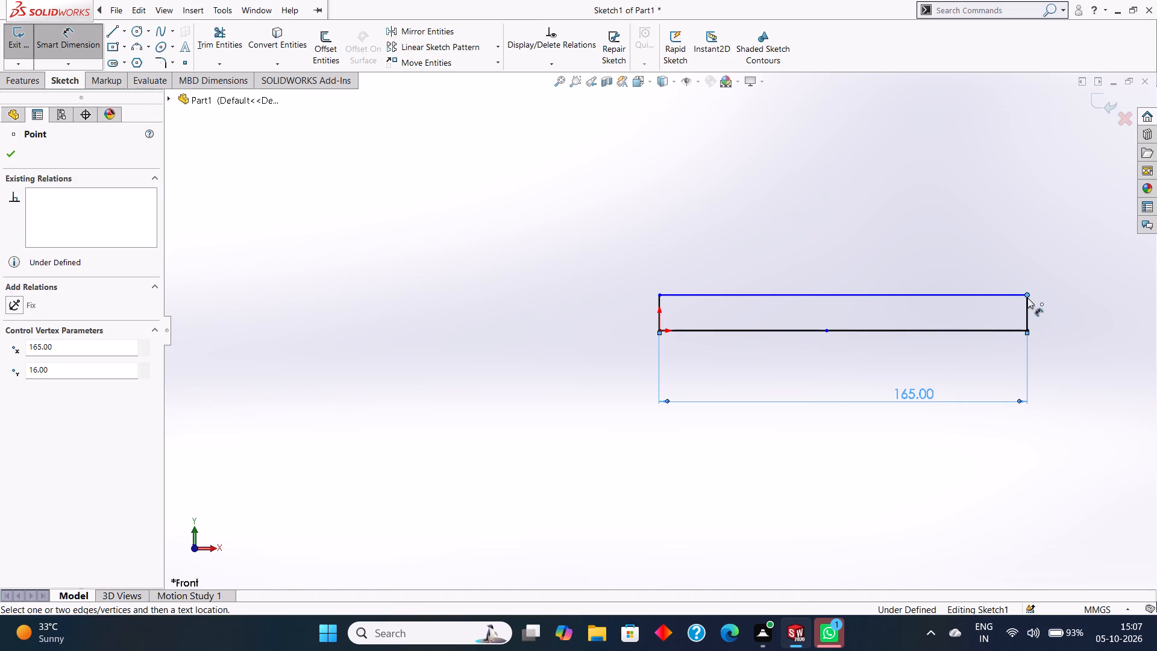
pyautogui.press('Escape')
pyautogui.click(1029, 316)
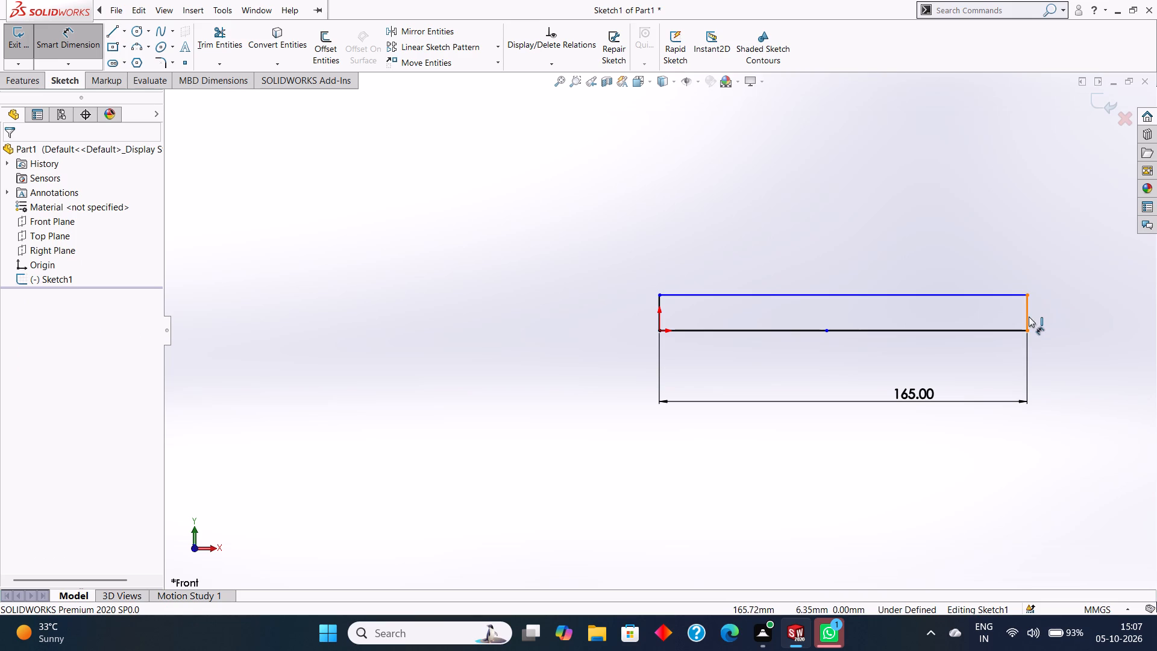
pyautogui.click(1085, 313)
pyautogui.click(1026, 294)
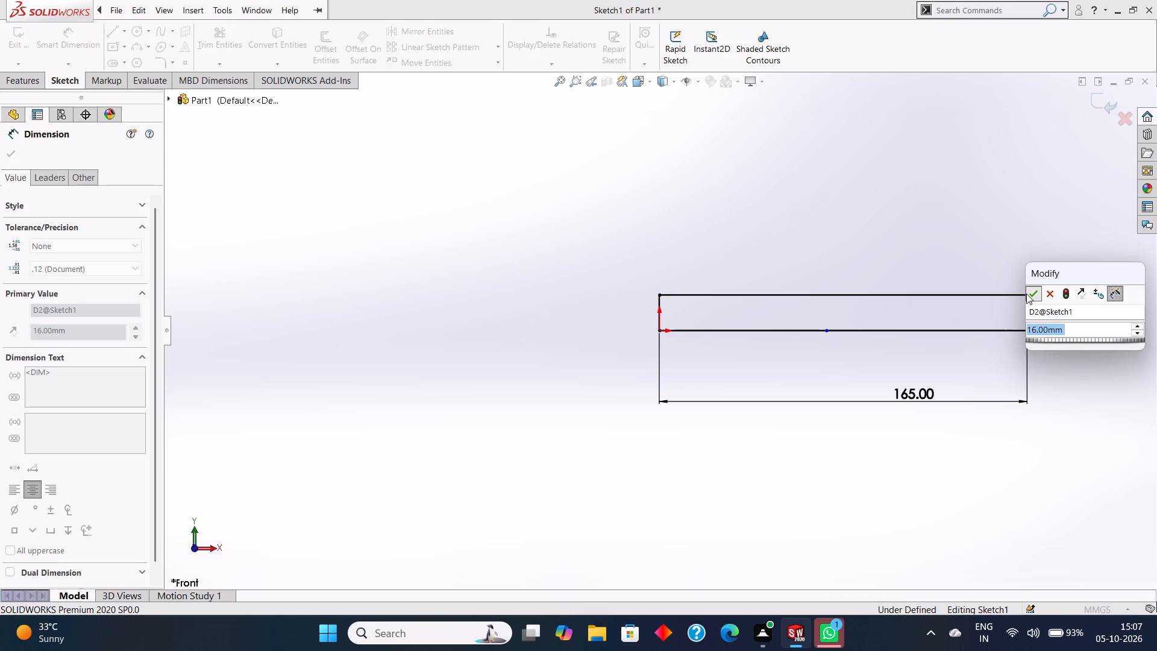
pyautogui.click(7, 152)
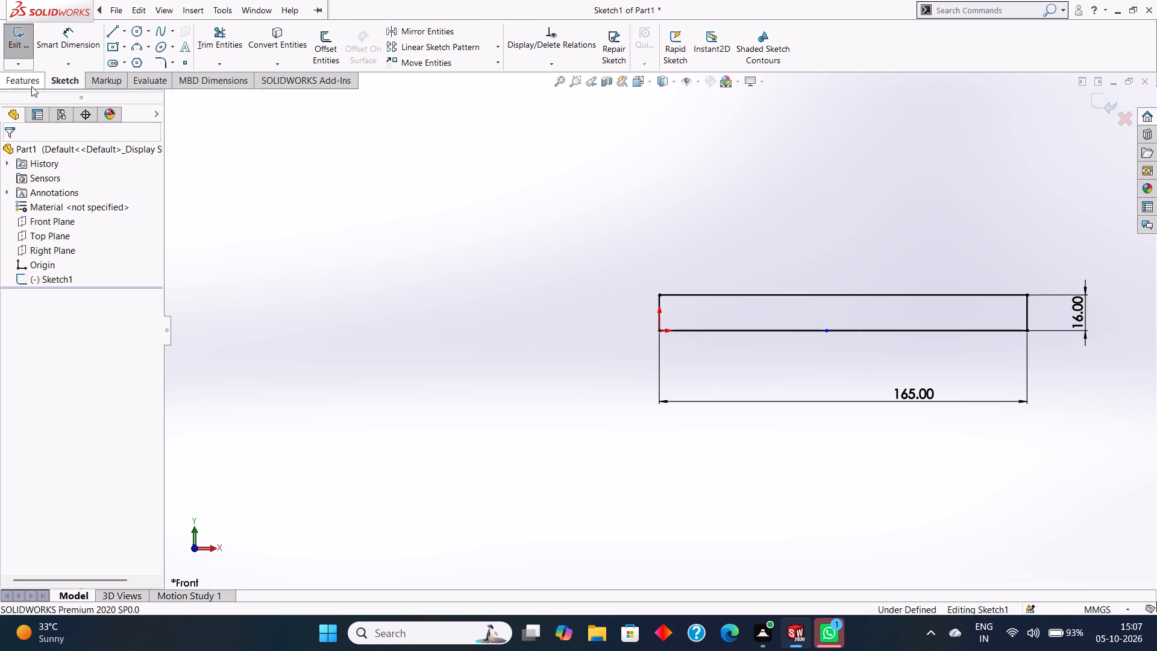
# Extrude the rectangular profile as a blind boss to a depth of 56 mm.
pyautogui.click(31, 86)
pyautogui.click(34, 59)
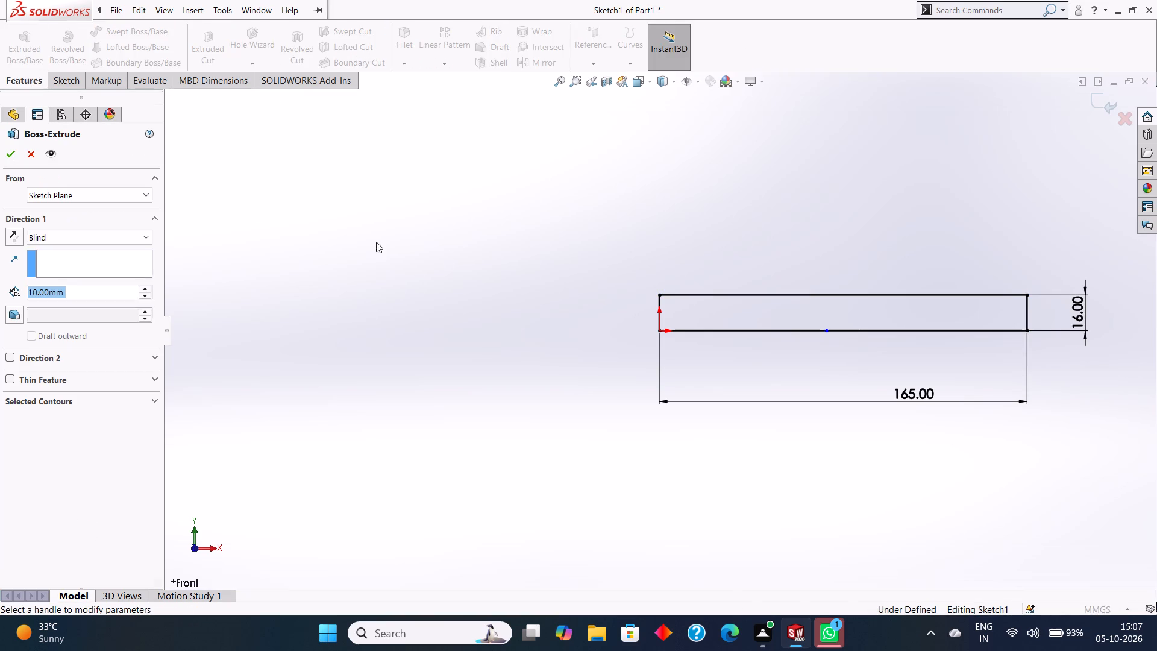
pyautogui.write('56')
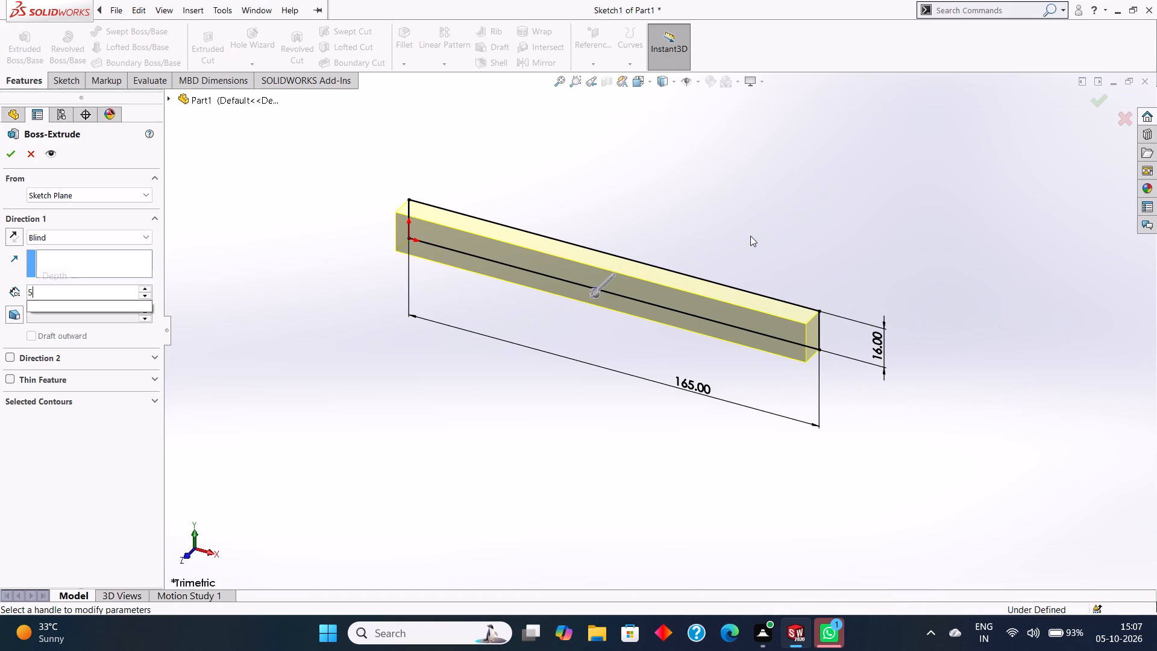
pyautogui.press('Return')
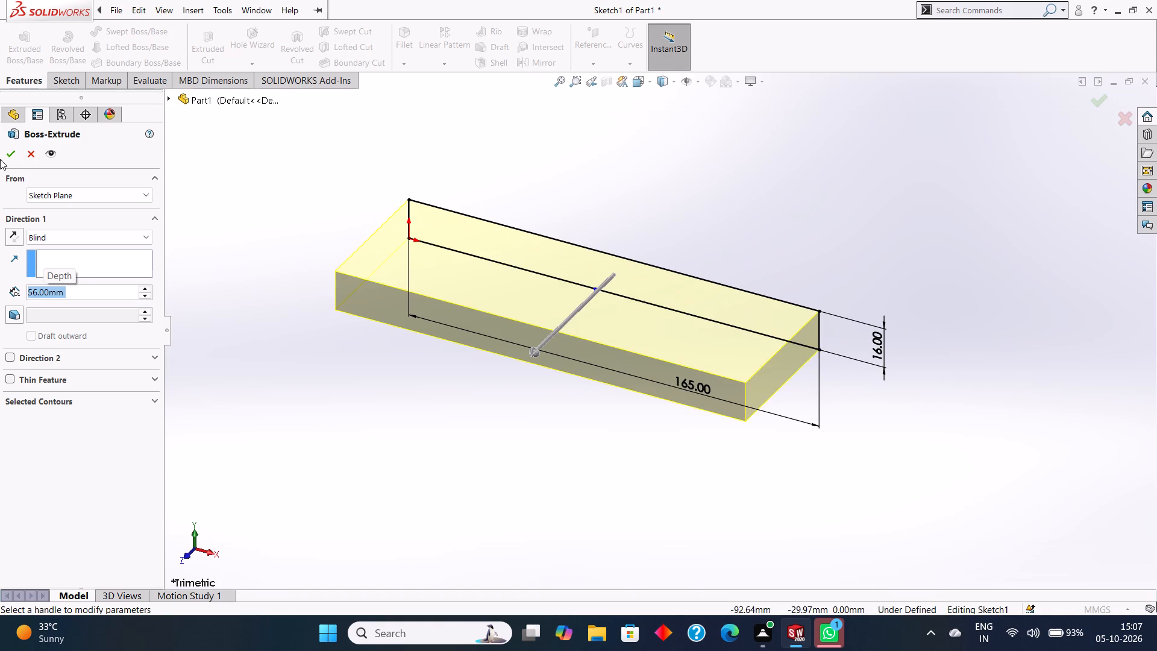
pyautogui.click(8, 157)
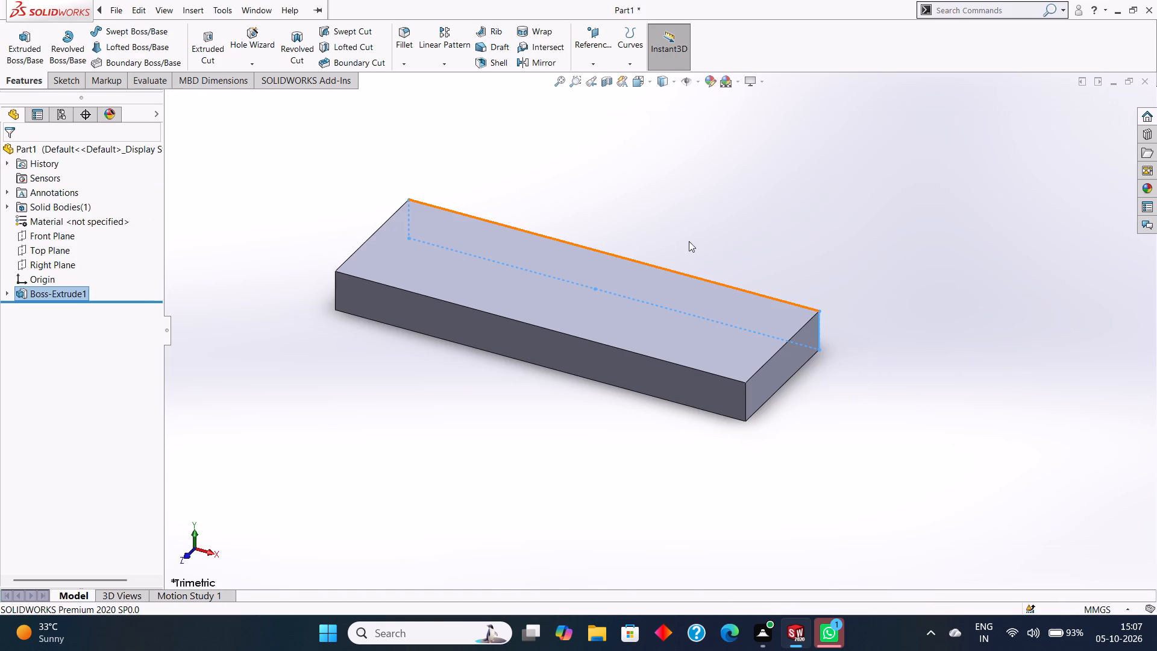
pyautogui.click(793, 226)
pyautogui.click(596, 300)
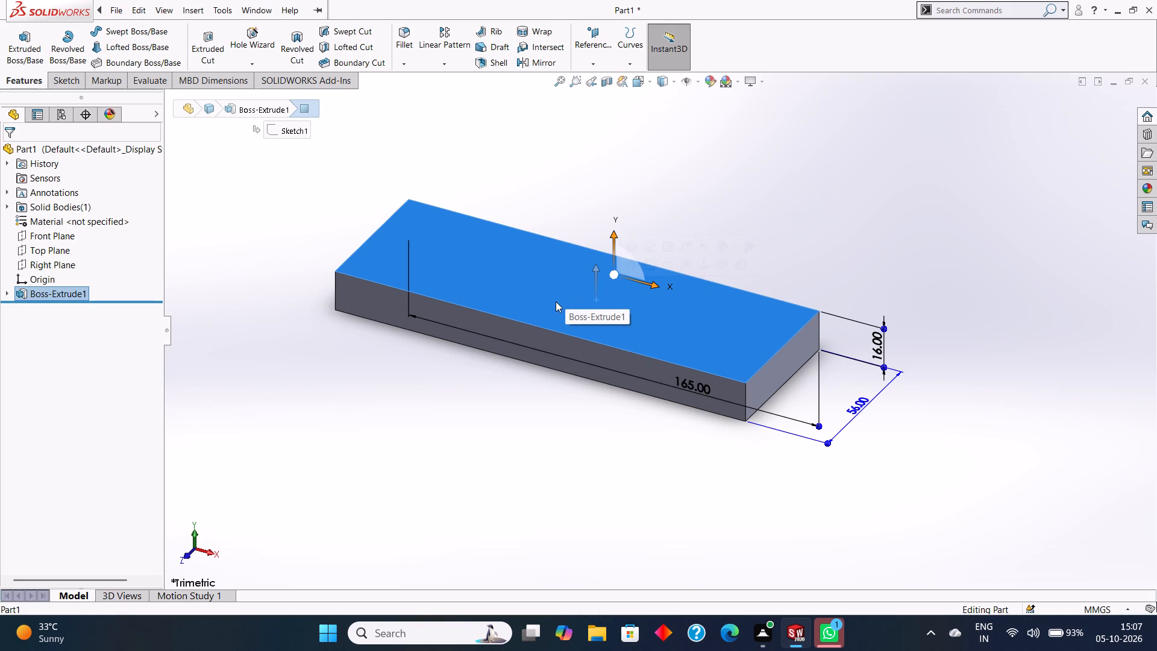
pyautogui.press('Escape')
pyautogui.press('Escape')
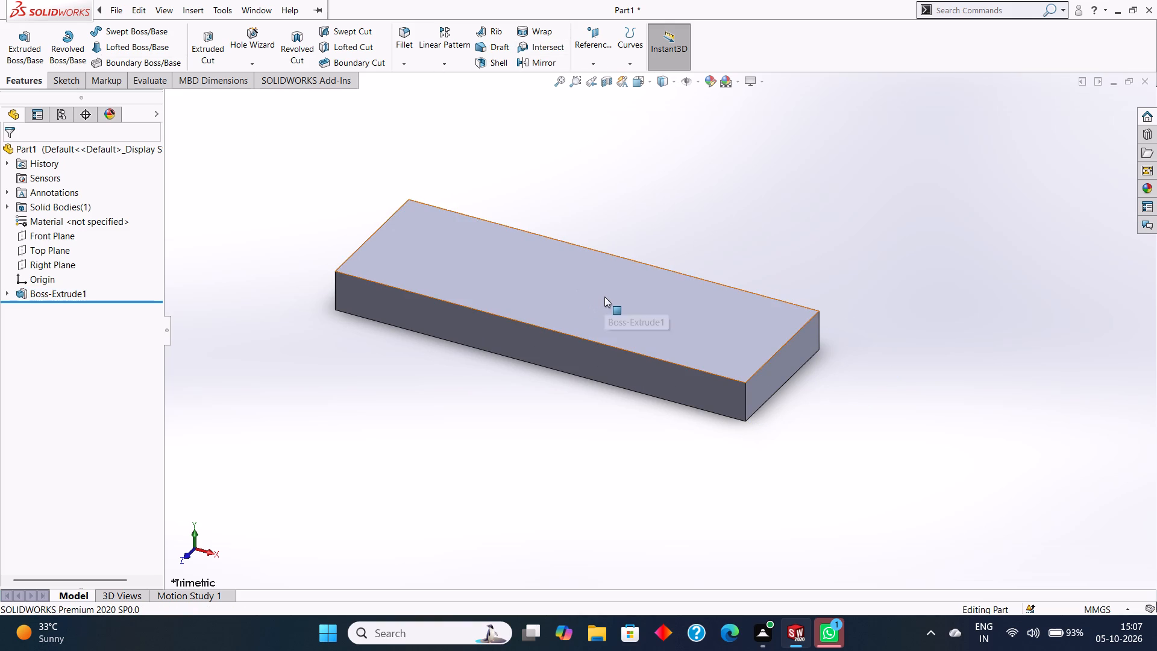
# Create a reference plane offset 23 mm from the Front Plane, running through the block.
pyautogui.click(601, 64)
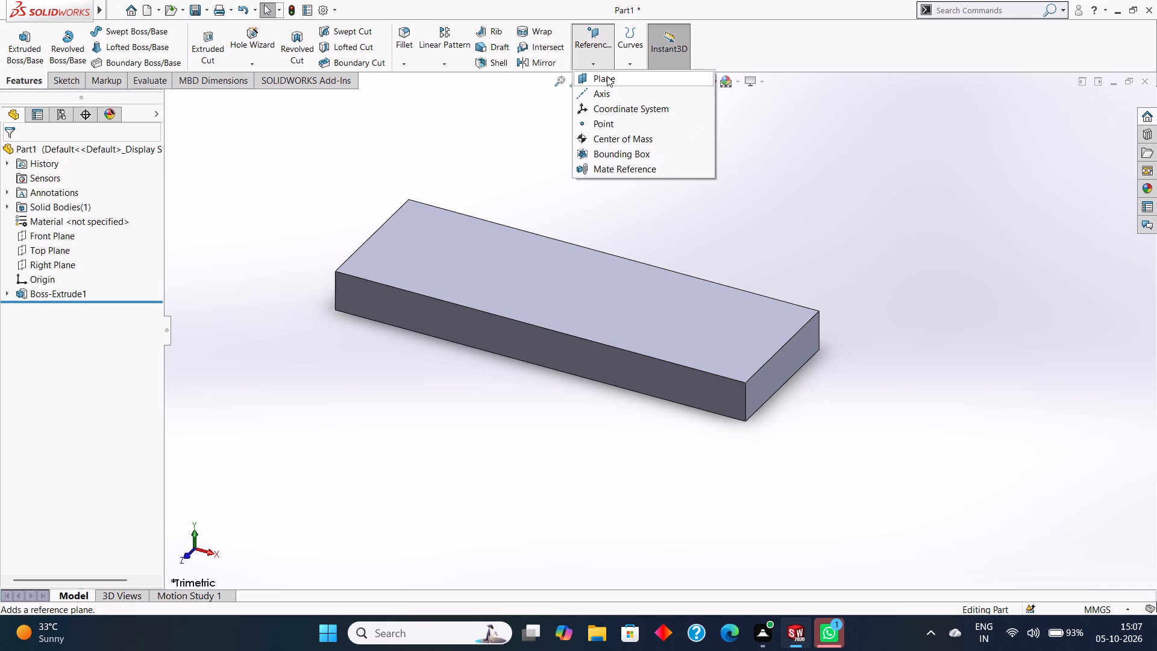
pyautogui.click(607, 76)
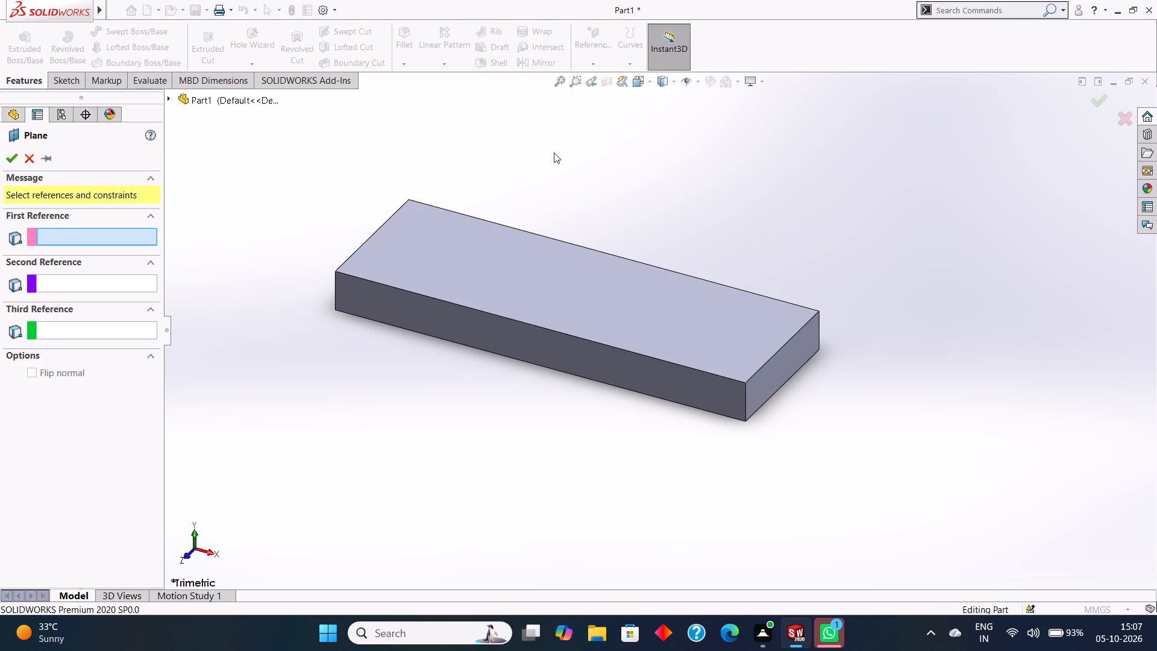
pyautogui.click(168, 99)
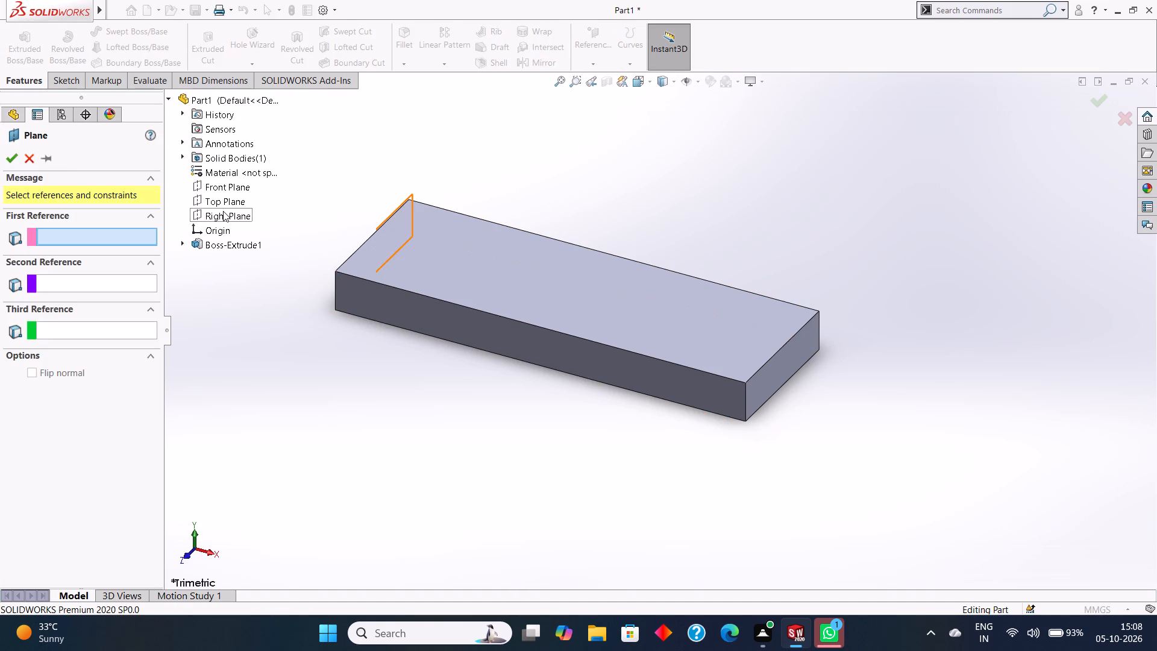
pyautogui.click(220, 190)
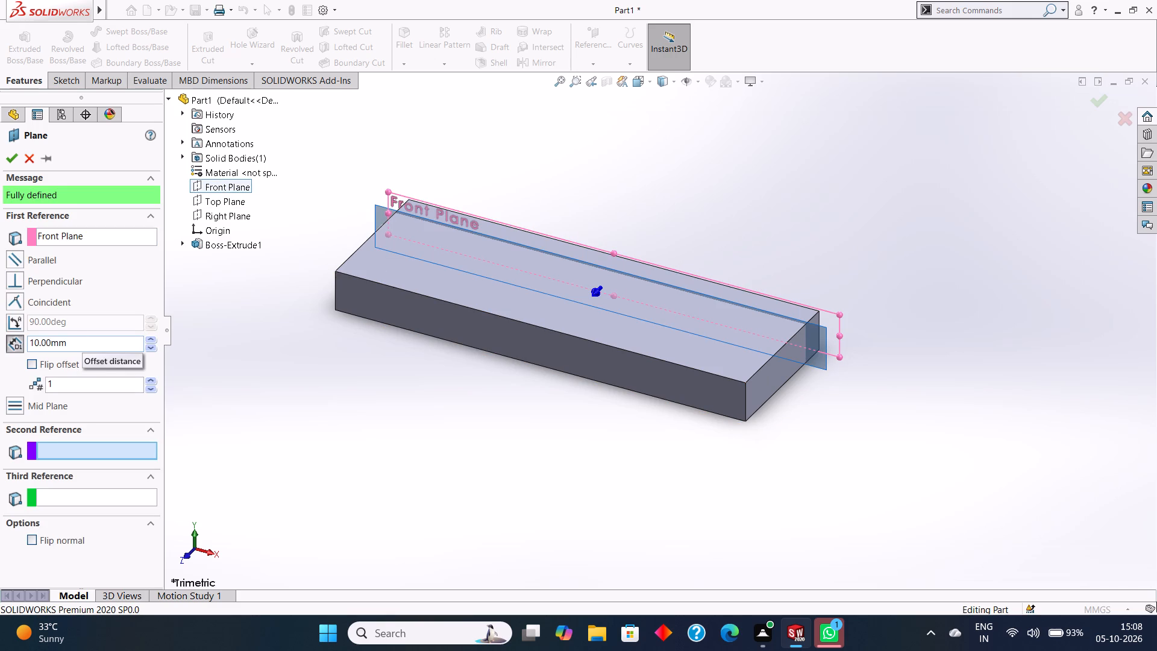
pyautogui.moveTo(91, 339); pyautogui.dragTo(0, 338)
pyautogui.press('BackSpace')
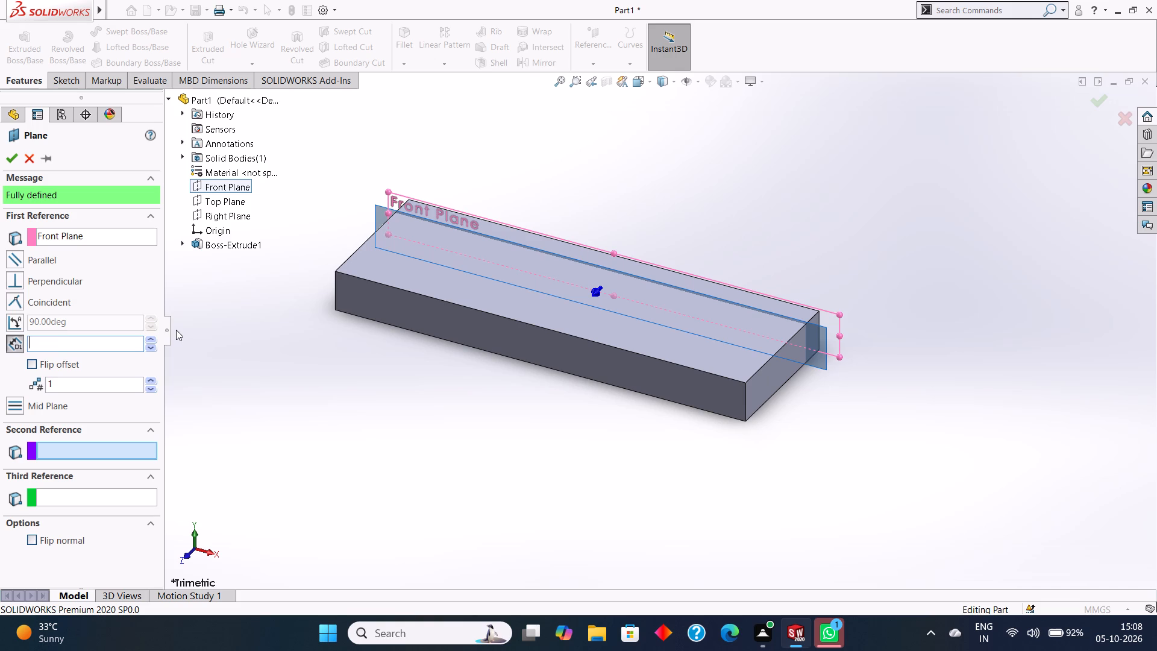
pyautogui.write('23')
pyautogui.press('Return')
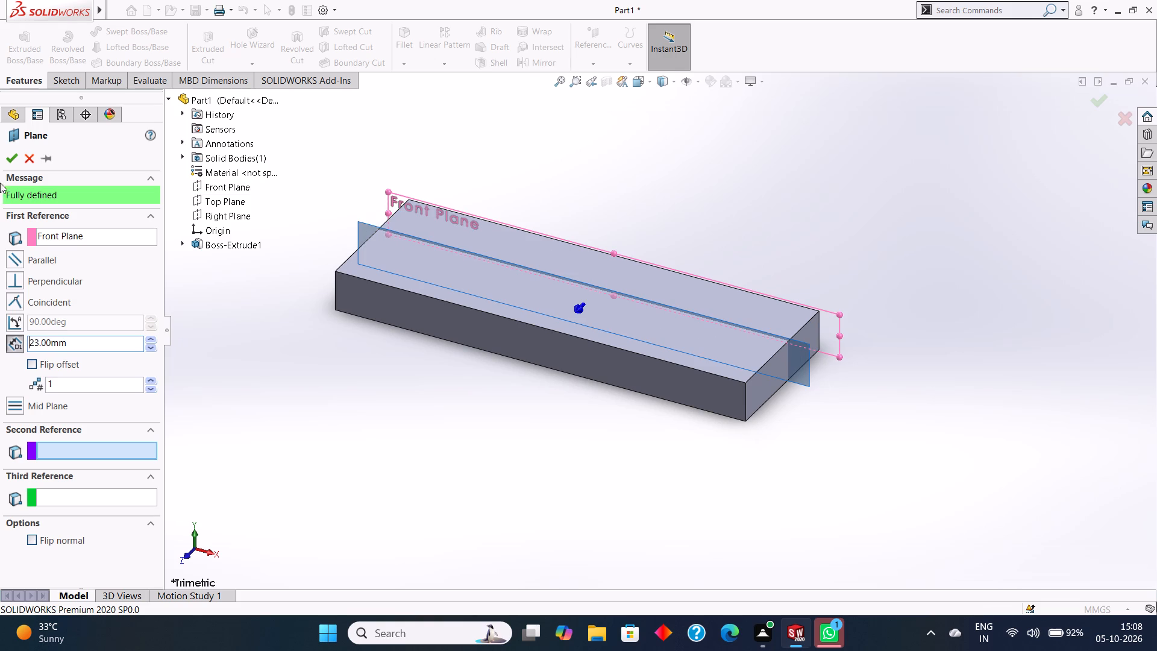
pyautogui.click(4, 161)
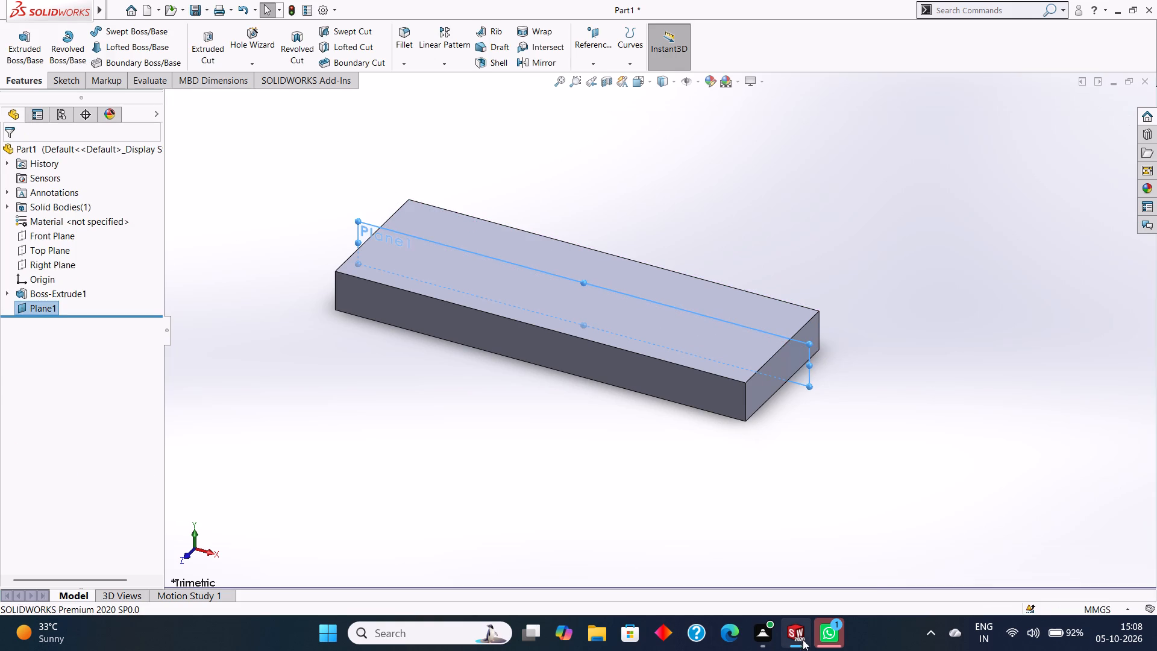
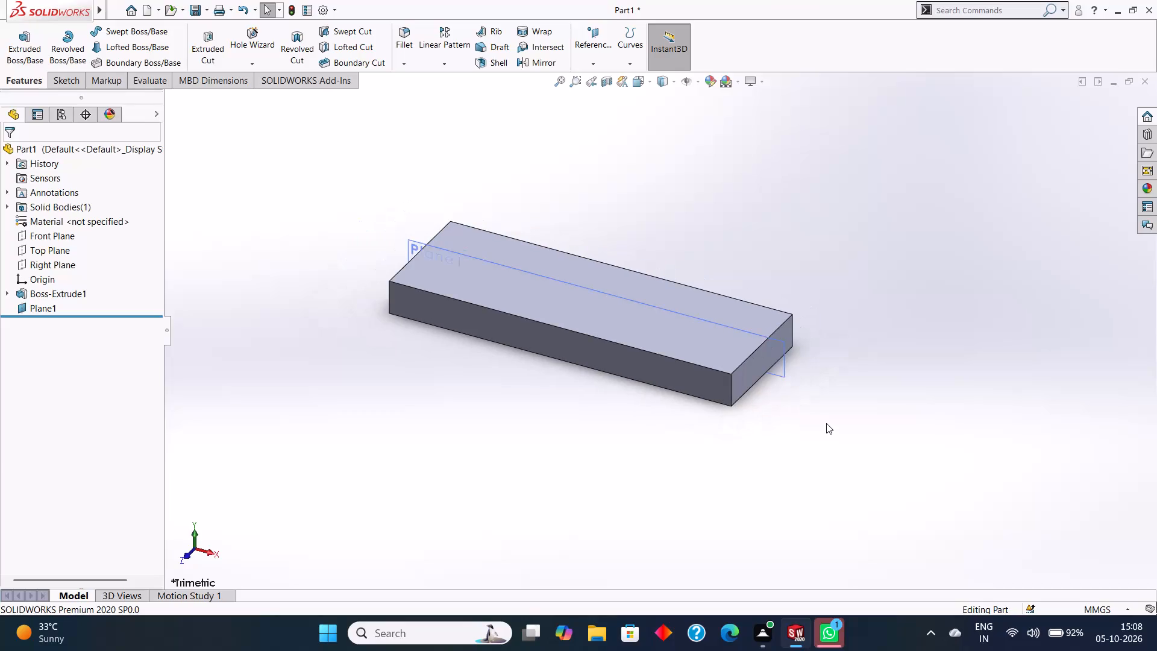
# Examine the block and its offset plane from several angles.
pyautogui.scroll(-2, 788, 367)
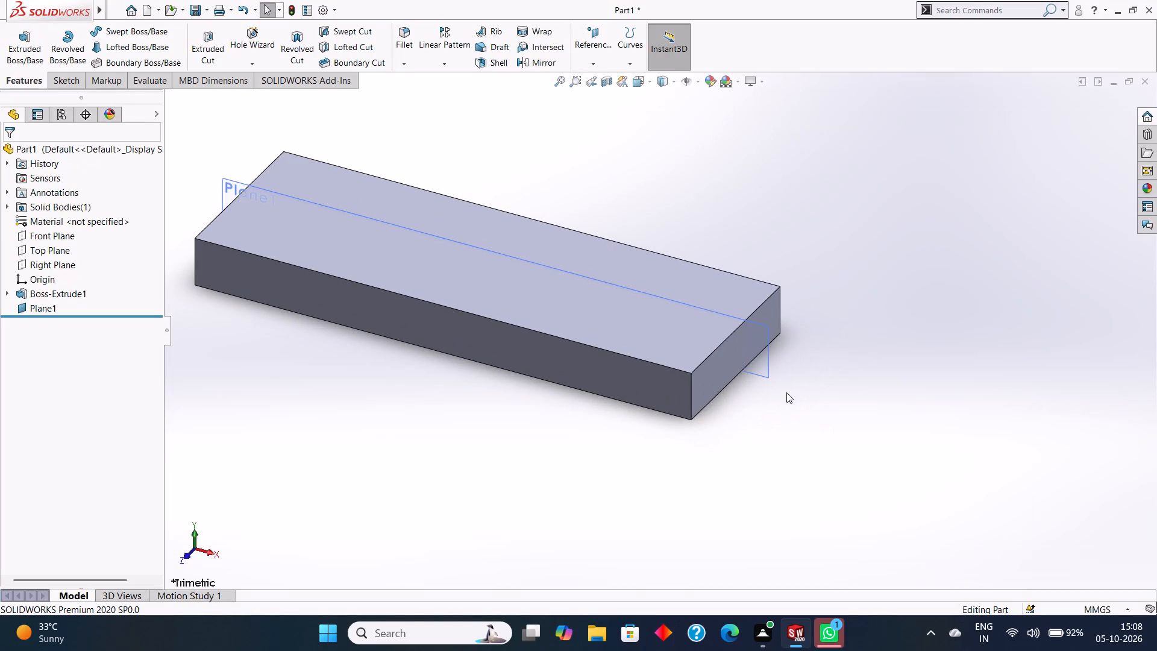
pyautogui.moveTo(792, 401); pyautogui.dragTo(860, 403, button='middle')
pyautogui.moveTo(803, 344); pyautogui.dragTo(717, 404, button='middle')
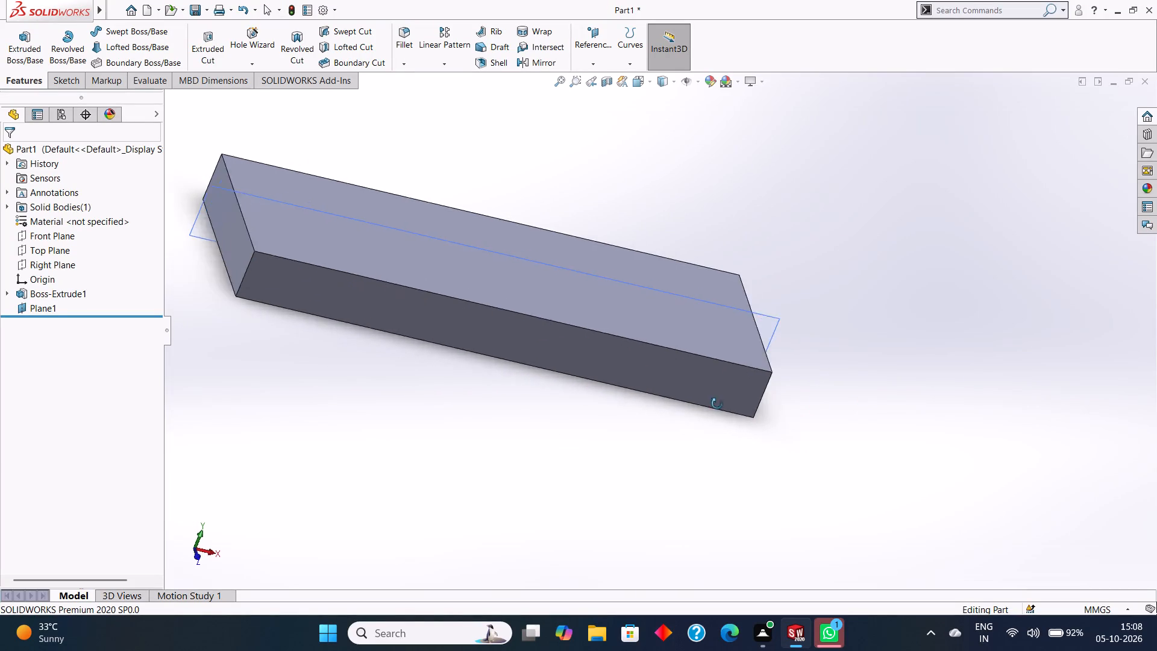
pyautogui.moveTo(717, 404); pyautogui.dragTo(686, 440, button='middle')
pyautogui.moveTo(692, 470); pyautogui.dragTo(713, 415, button='middle')
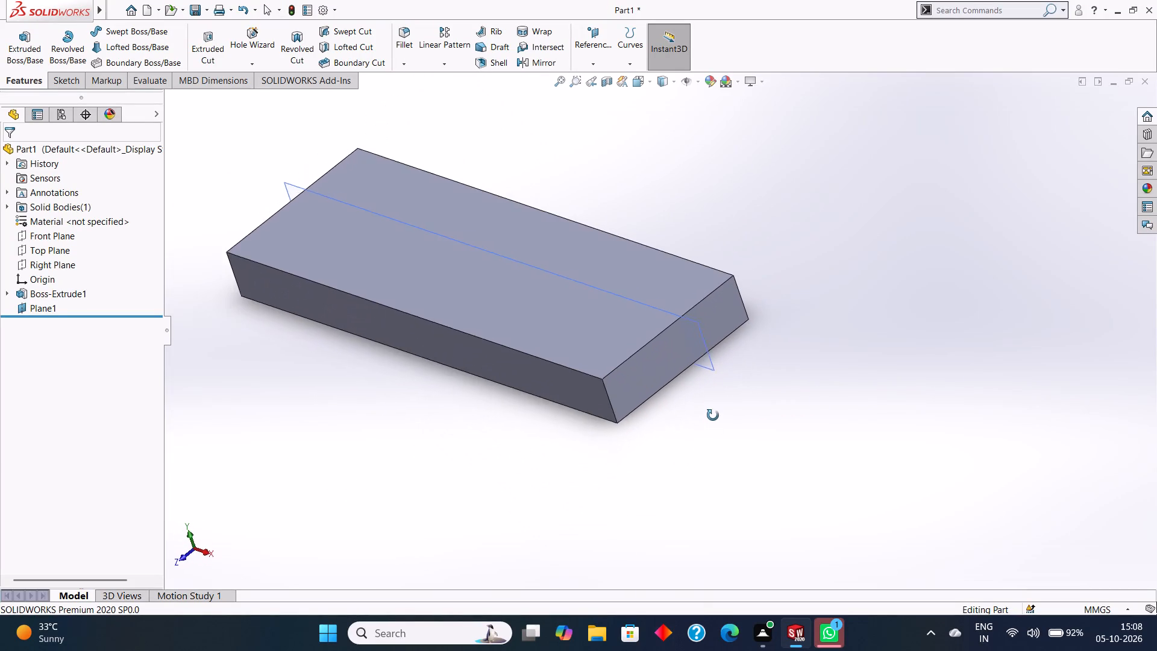
pyautogui.moveTo(713, 415); pyautogui.dragTo(855, 432, button='middle')
pyautogui.moveTo(696, 470); pyautogui.dragTo(713, 460, button='middle')
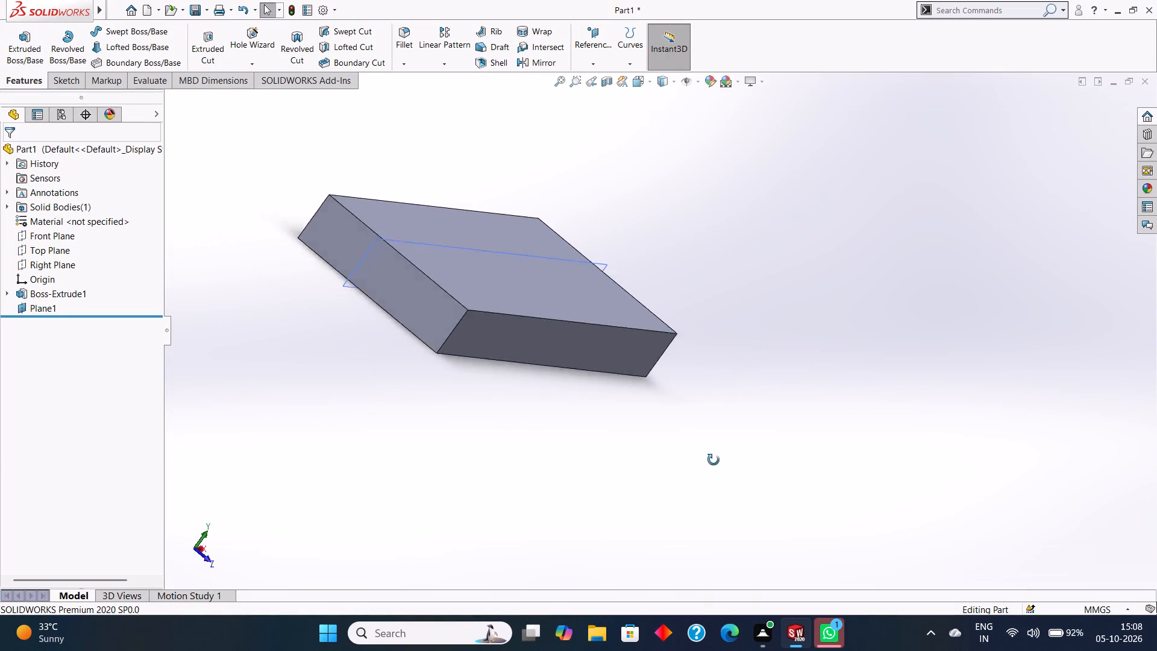
pyautogui.moveTo(713, 460); pyautogui.dragTo(741, 485, button='middle')
pyautogui.scroll(2, 713, 482)
pyautogui.moveTo(730, 482); pyautogui.dragTo(663, 433, button='middle')
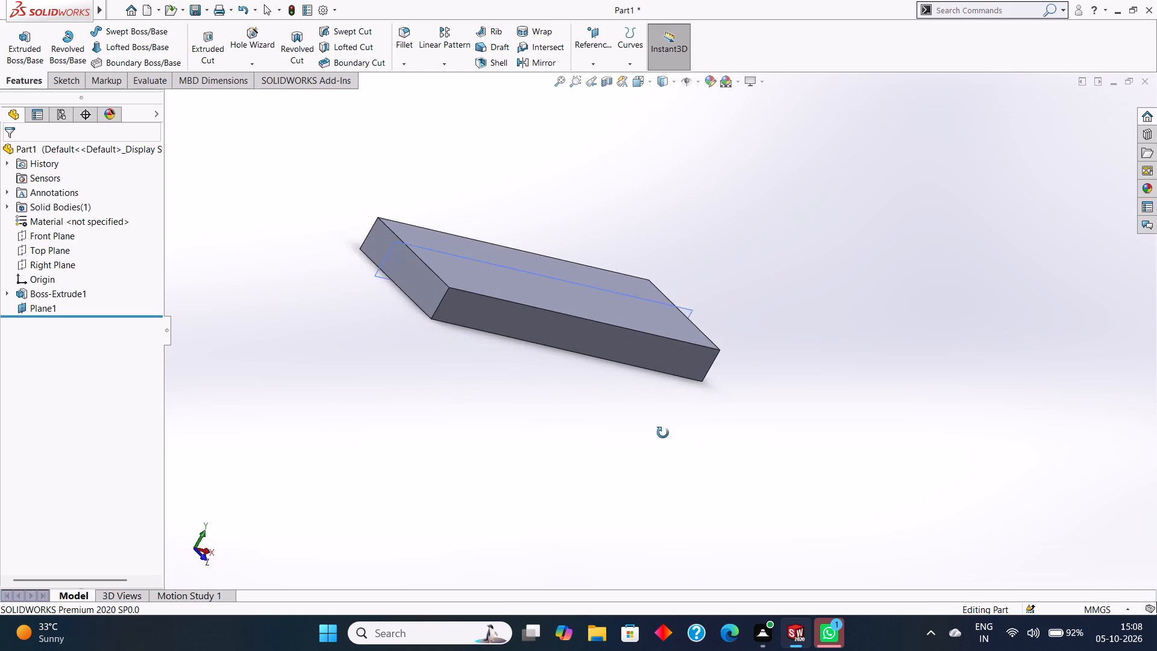
pyautogui.moveTo(663, 433); pyautogui.dragTo(630, 476, button='middle')
pyautogui.scroll(3, 630, 476)
pyautogui.middleClick(644, 477)
pyautogui.moveTo(857, 454); pyautogui.dragTo(823, 459, button='middle')
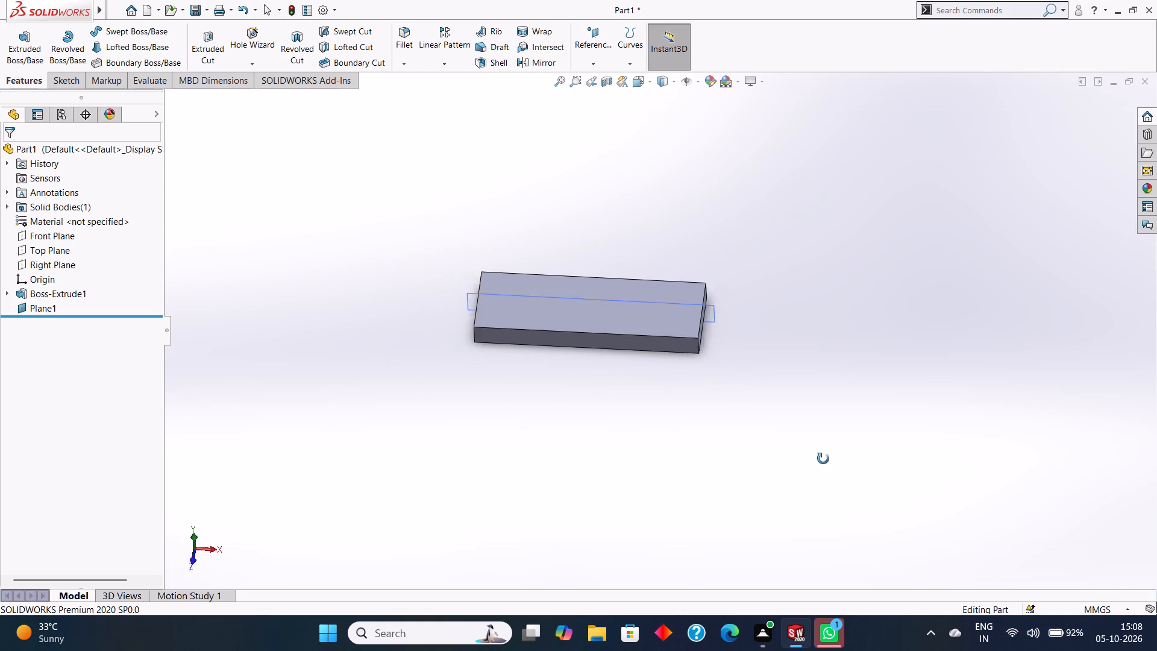
pyautogui.moveTo(823, 459); pyautogui.dragTo(768, 468, button='middle')
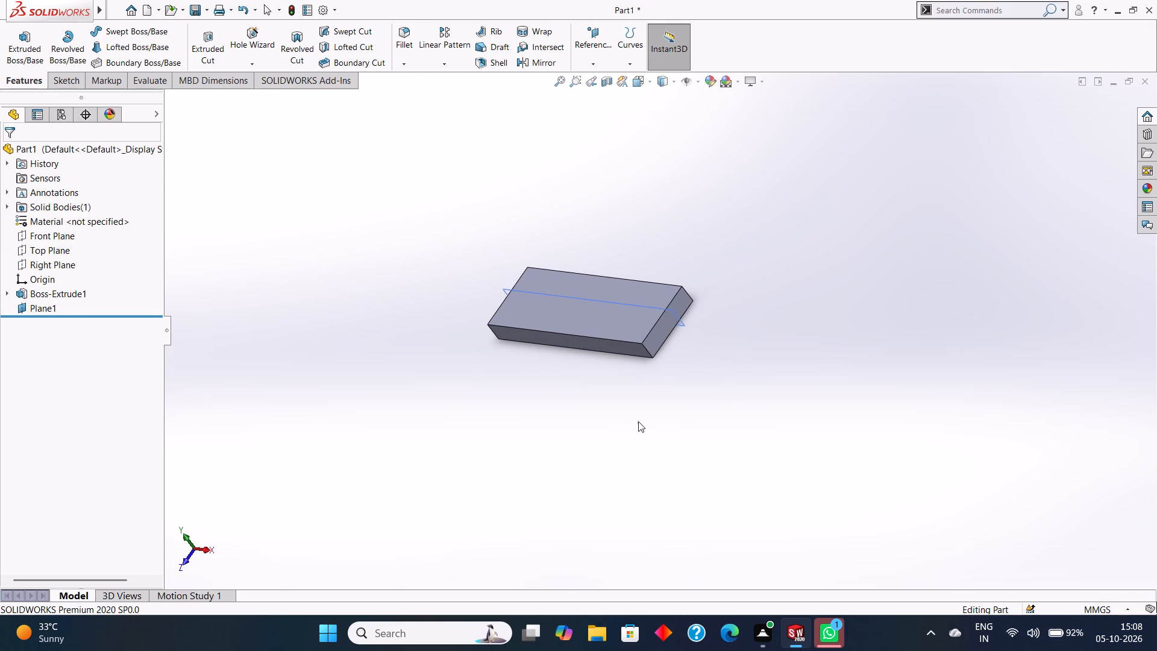
# Undo the 23 mm offset plane and the base block's extrusion.
pyautogui.press('Escape')
pyautogui.hotkey('ctrl', 'z')
pyautogui.hotkey('ctrl', 'z')
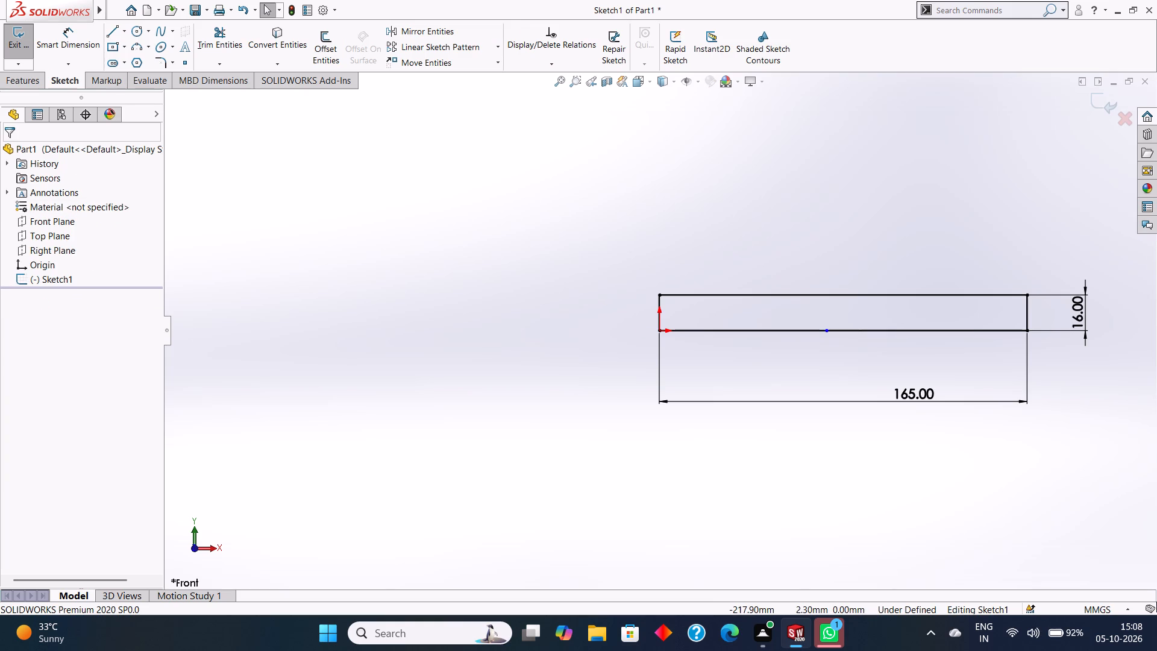
# Extrude the rectangular profile again as a blind boss to a depth of 56 mm.
pyautogui.click(36, 83)
pyautogui.click(25, 51)
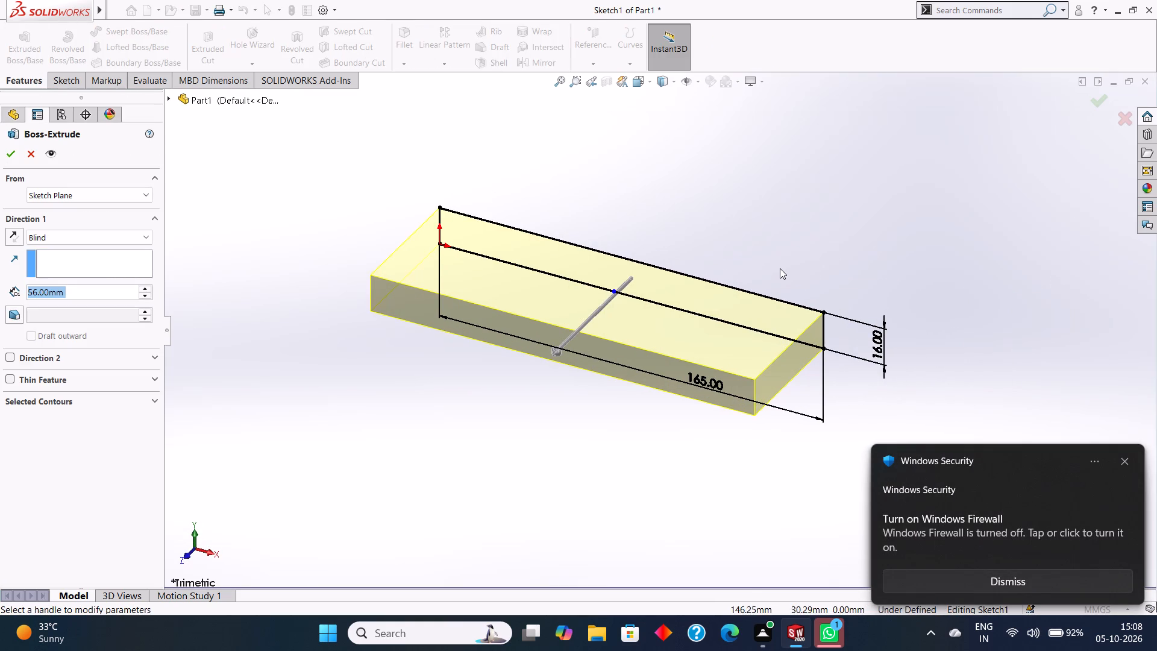
pyautogui.click(1120, 461)
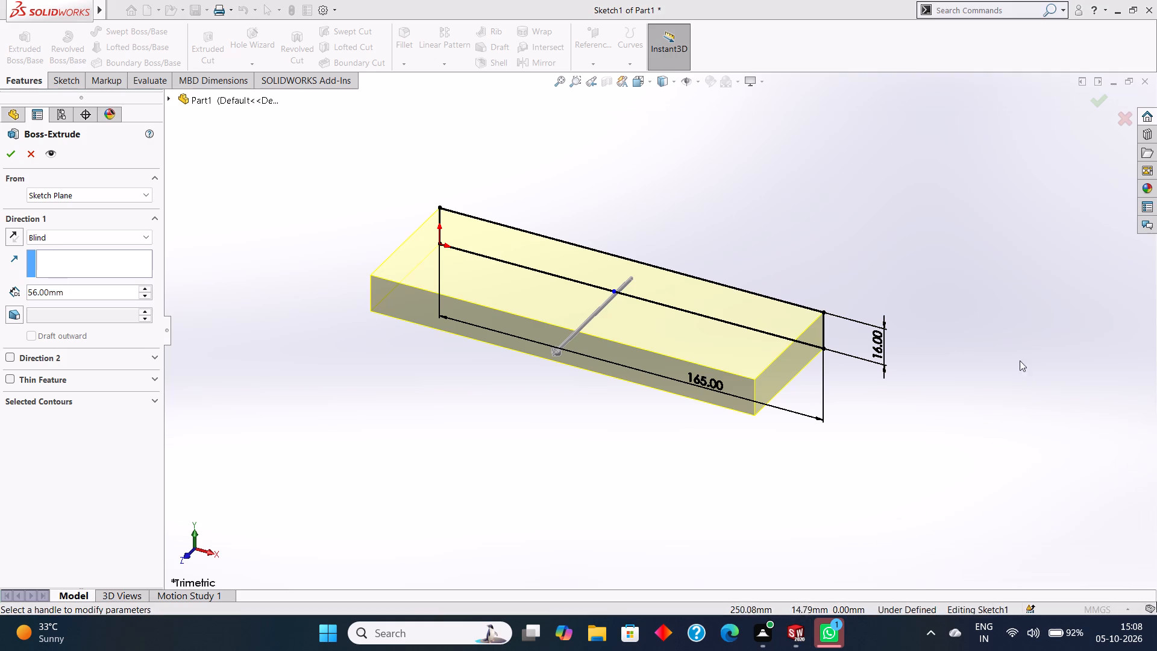
pyautogui.write('56')
pyautogui.press('Return')
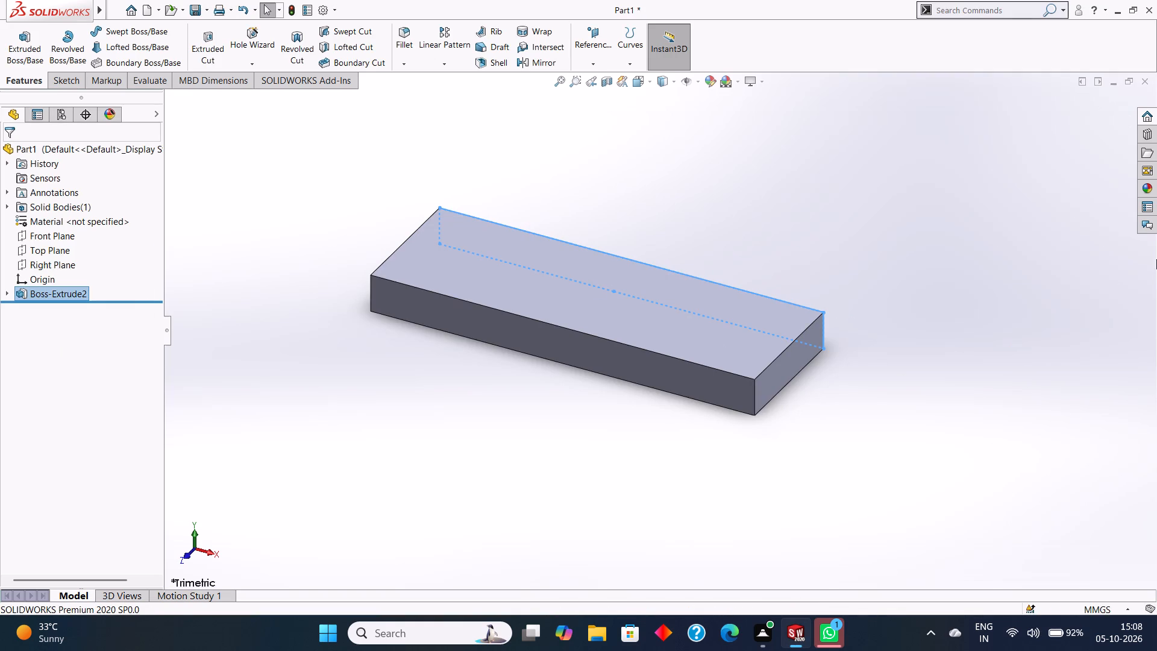
pyautogui.press('Escape')
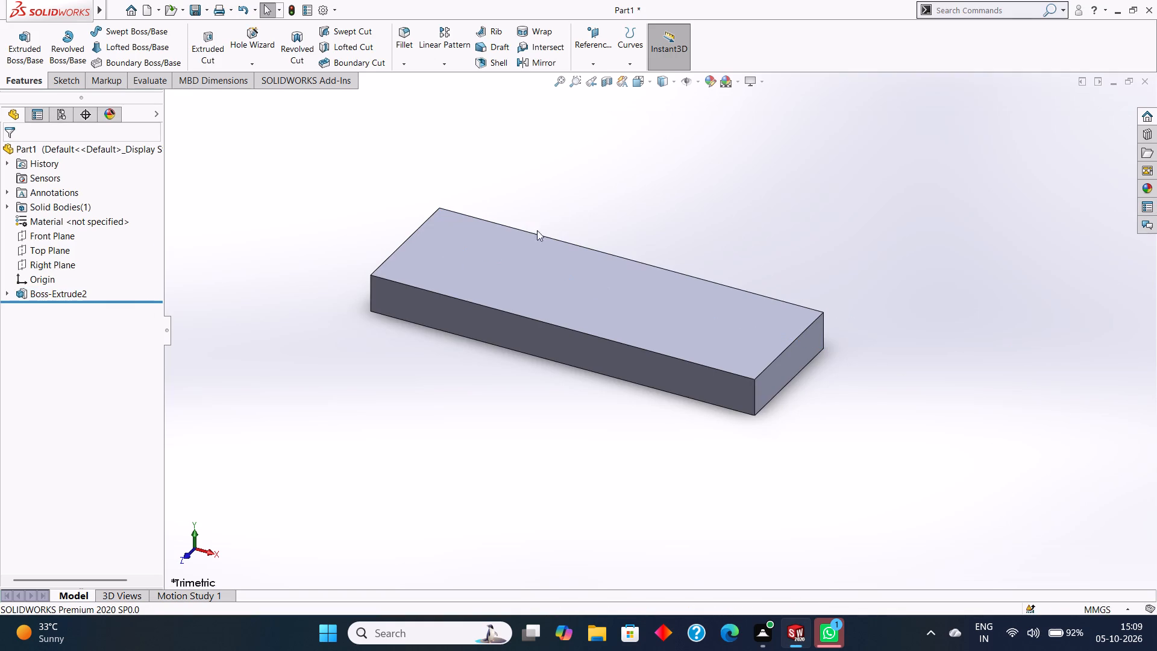
# Open the base block's extrusion definition to check its settings, then close it without edits.
pyautogui.click(70, 295)
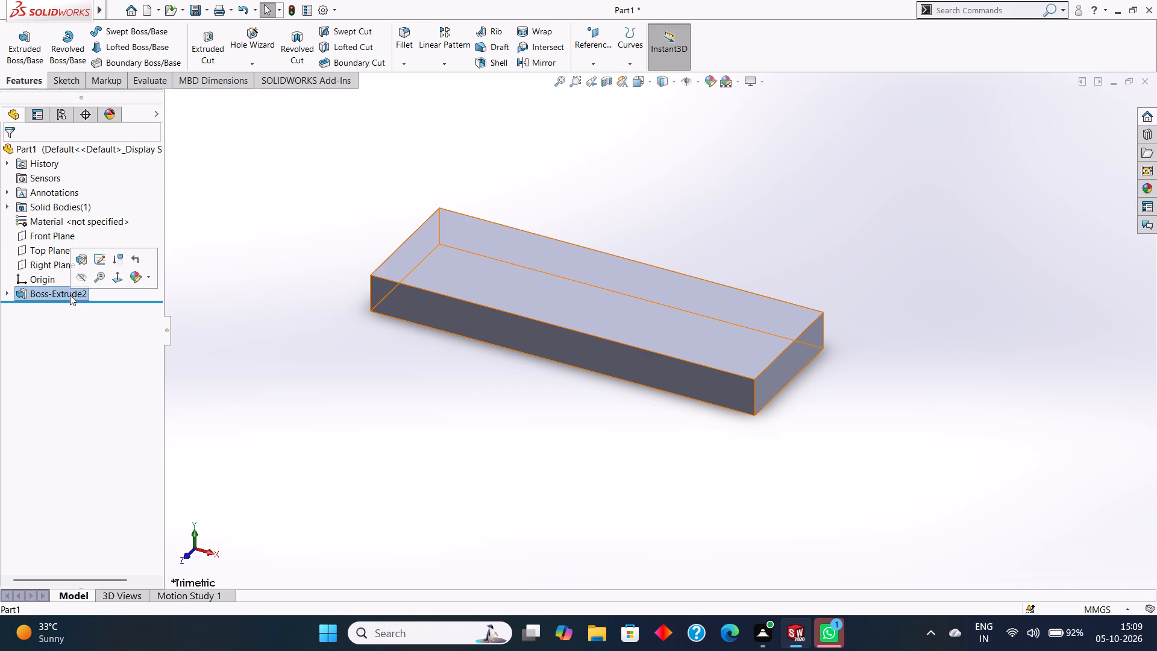
pyautogui.click(80, 259)
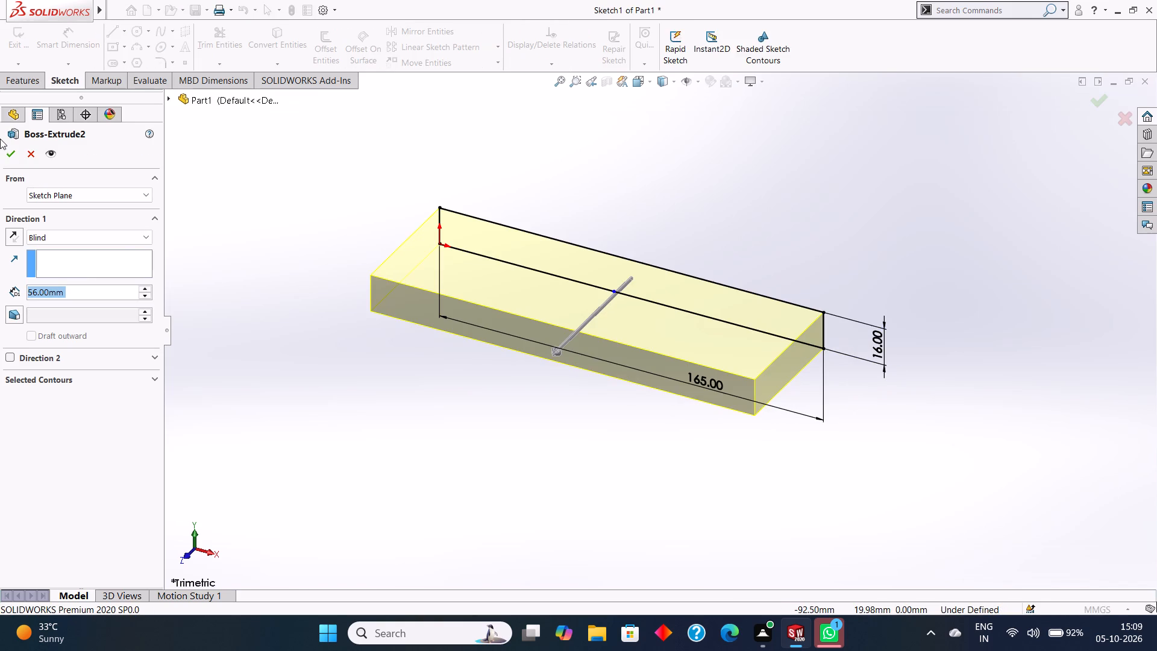
pyautogui.click(8, 146)
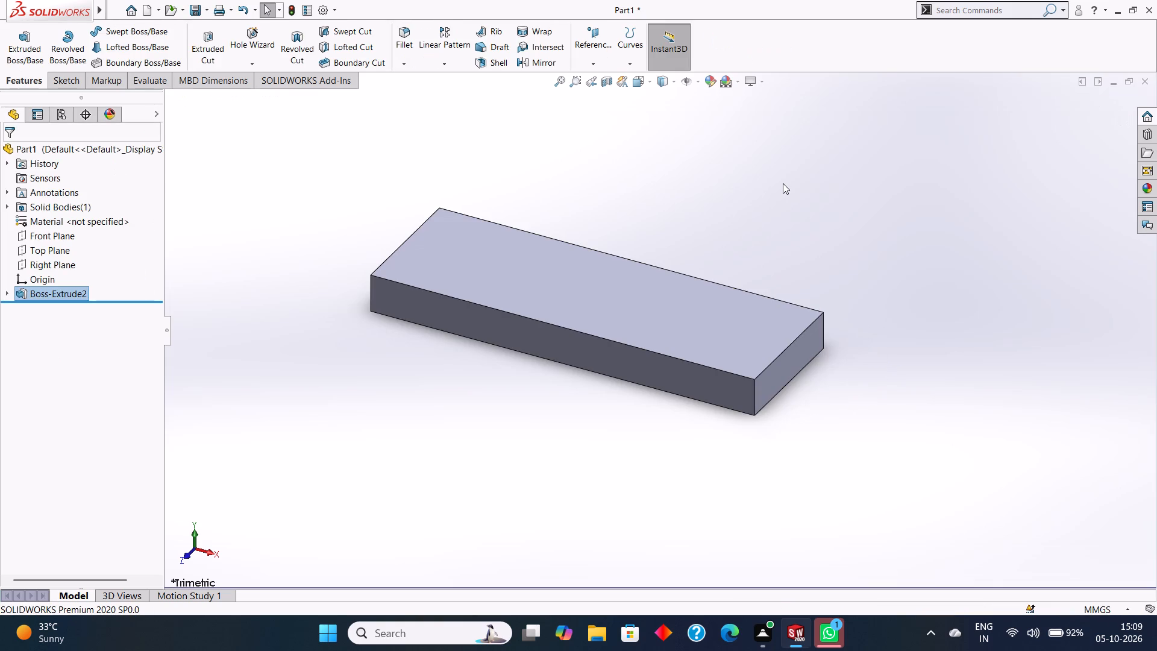
pyautogui.press('Escape')
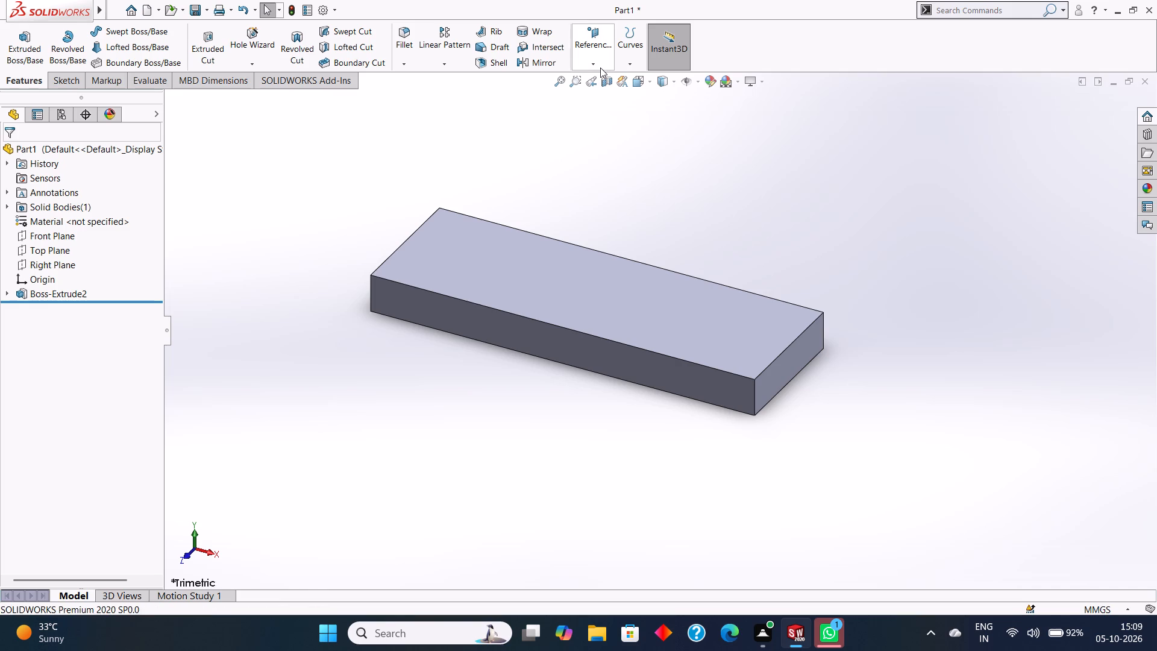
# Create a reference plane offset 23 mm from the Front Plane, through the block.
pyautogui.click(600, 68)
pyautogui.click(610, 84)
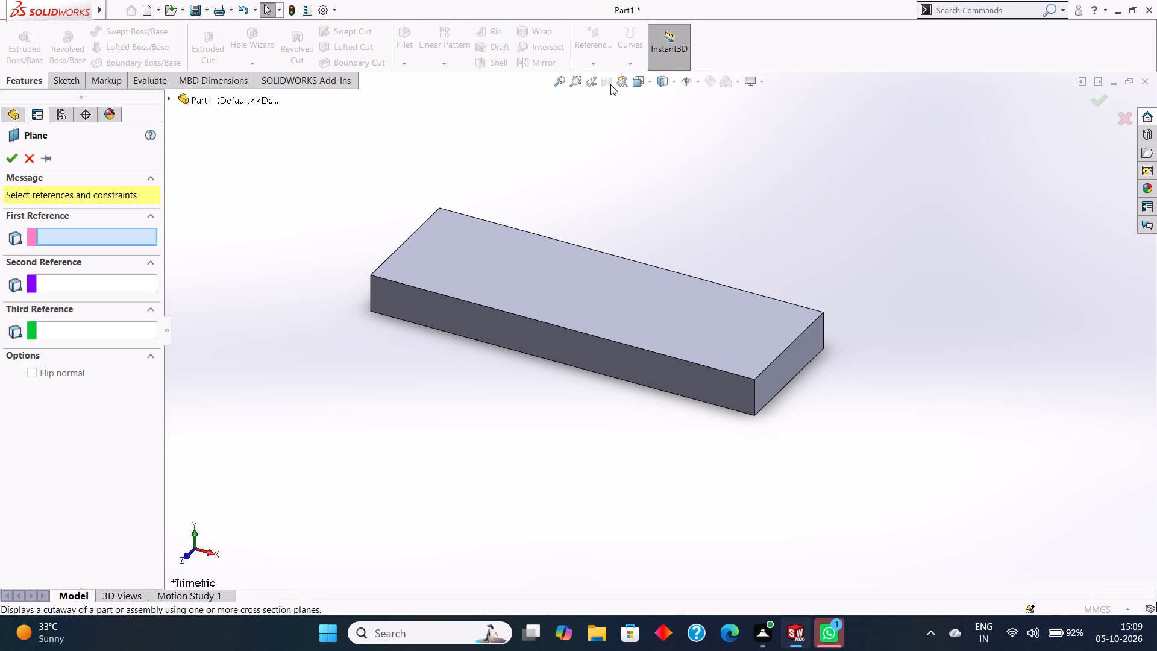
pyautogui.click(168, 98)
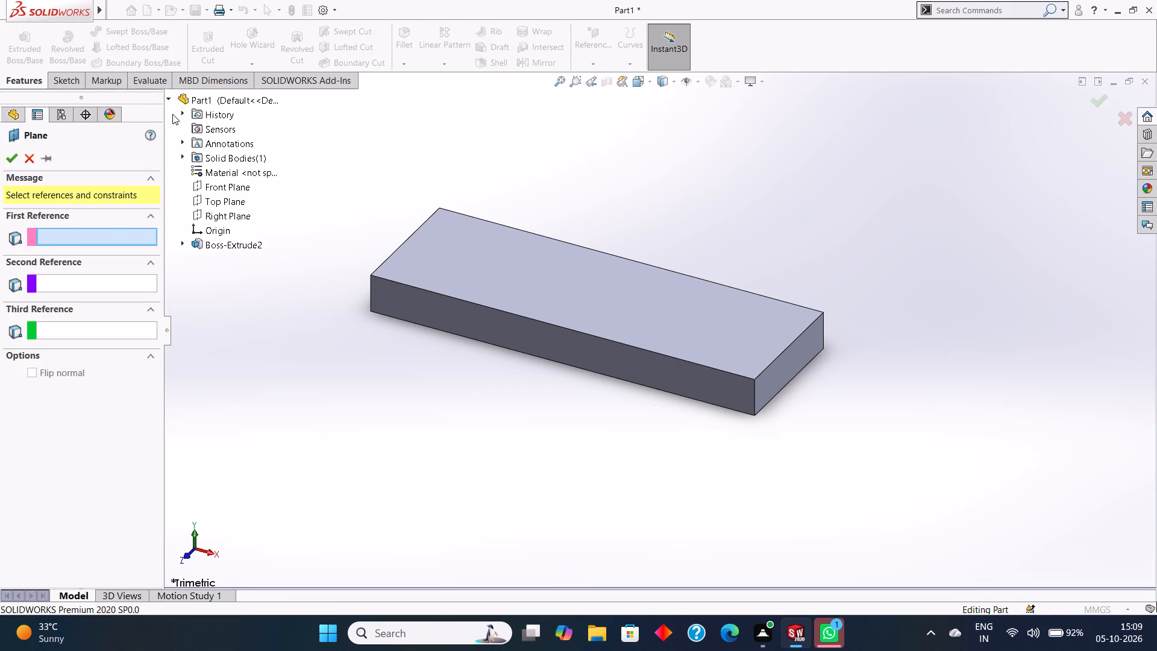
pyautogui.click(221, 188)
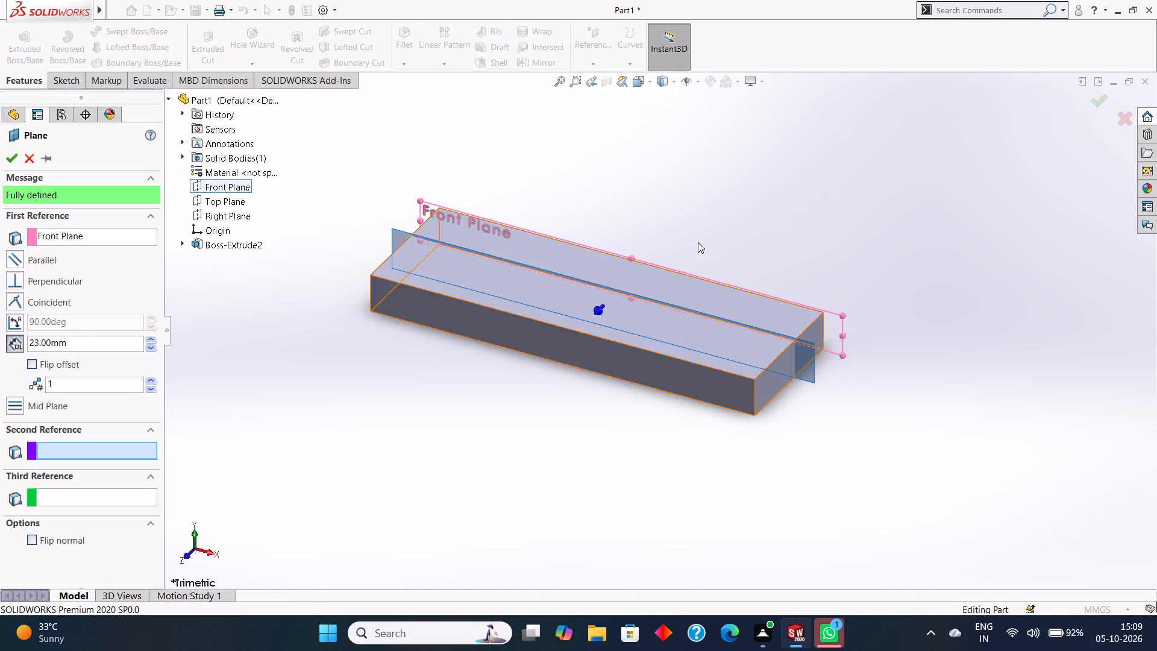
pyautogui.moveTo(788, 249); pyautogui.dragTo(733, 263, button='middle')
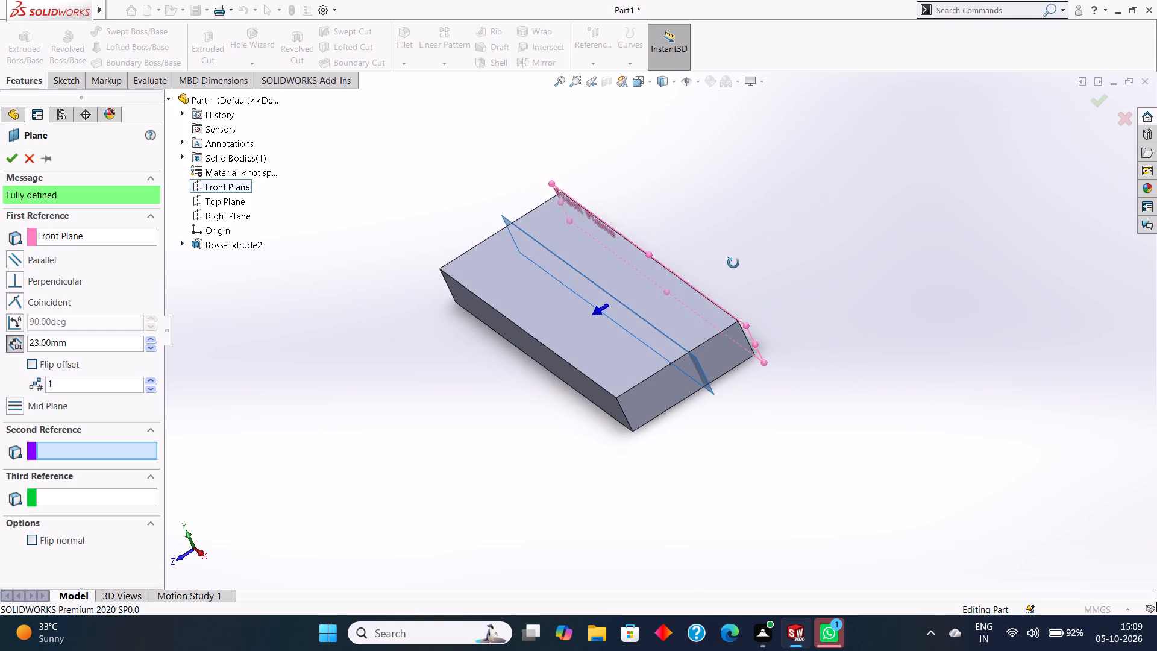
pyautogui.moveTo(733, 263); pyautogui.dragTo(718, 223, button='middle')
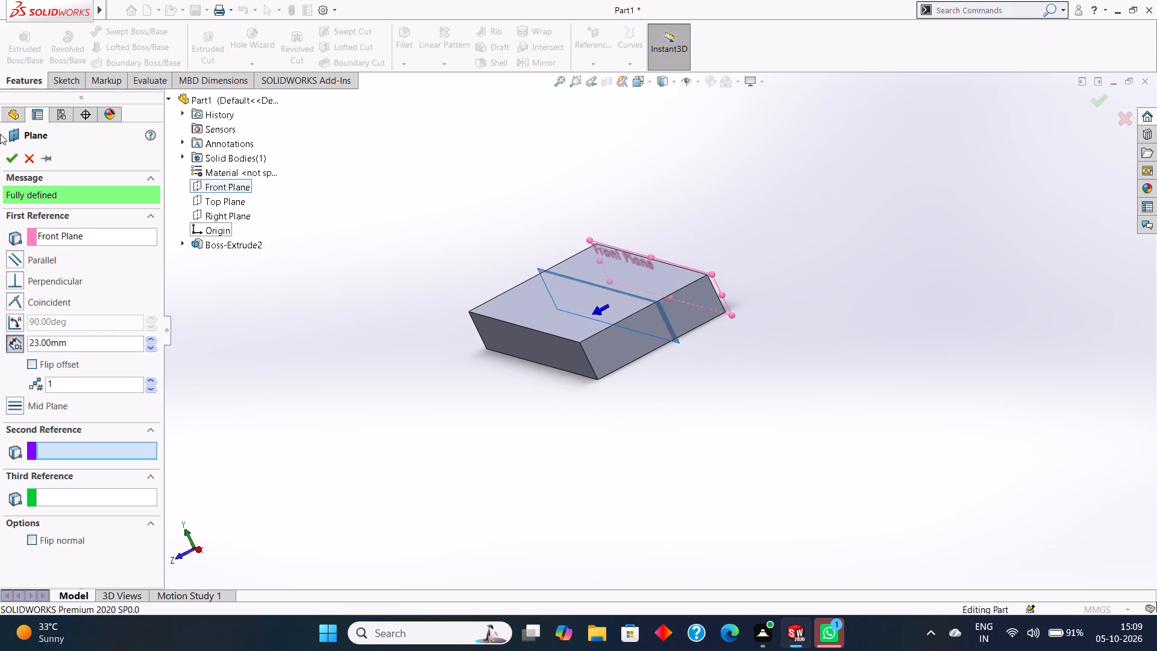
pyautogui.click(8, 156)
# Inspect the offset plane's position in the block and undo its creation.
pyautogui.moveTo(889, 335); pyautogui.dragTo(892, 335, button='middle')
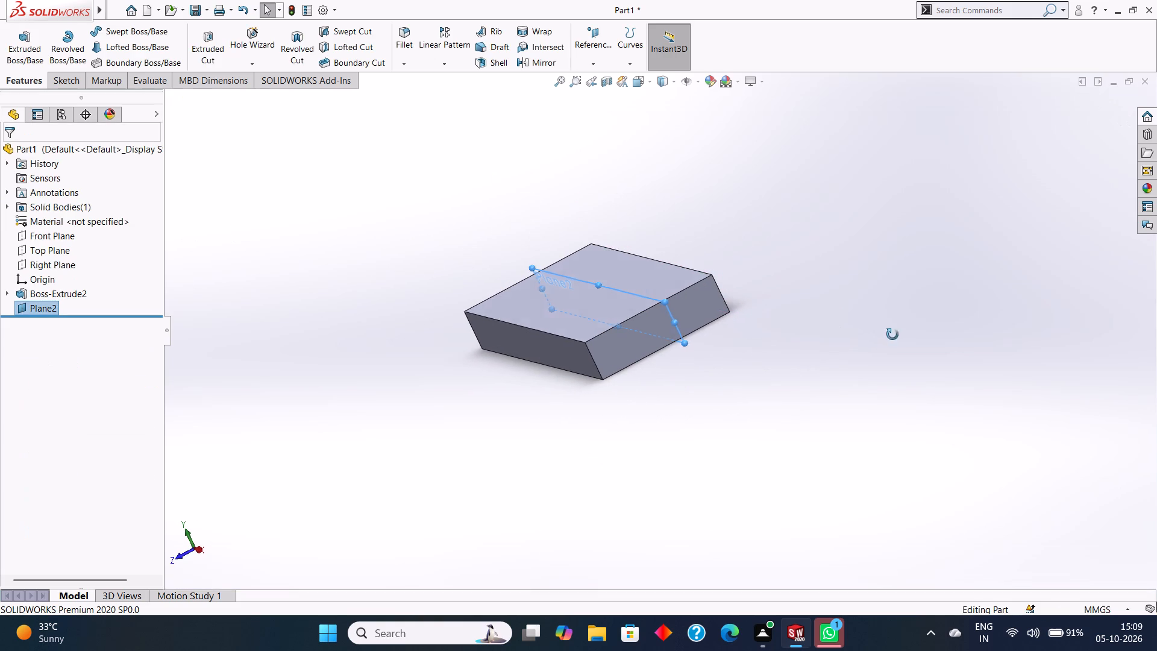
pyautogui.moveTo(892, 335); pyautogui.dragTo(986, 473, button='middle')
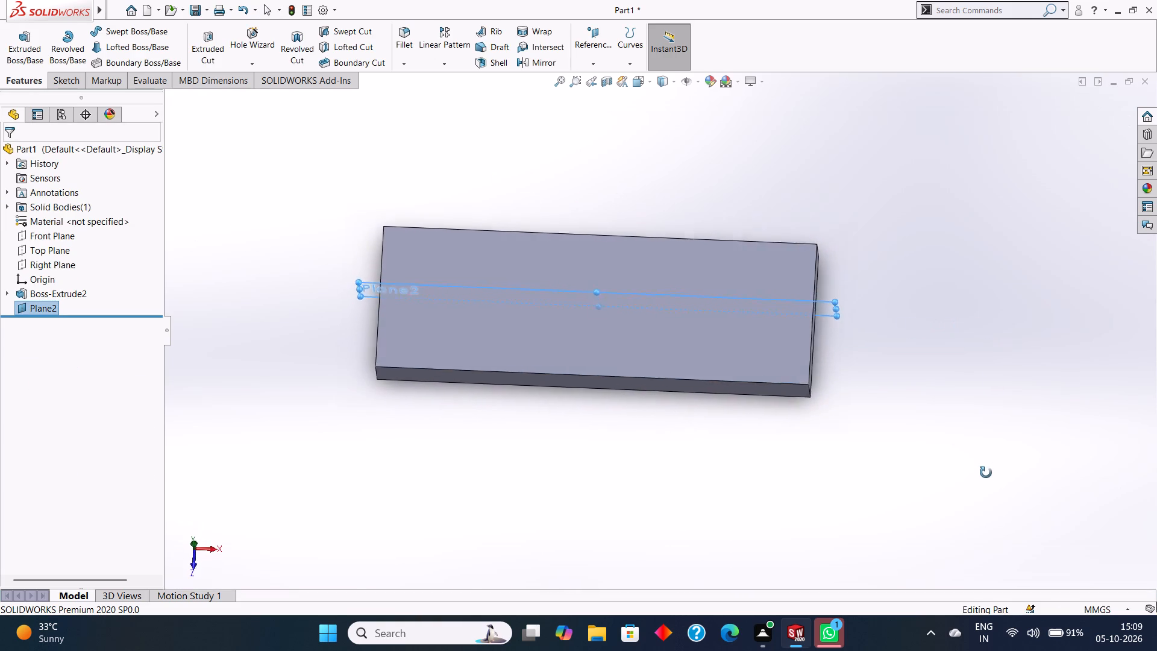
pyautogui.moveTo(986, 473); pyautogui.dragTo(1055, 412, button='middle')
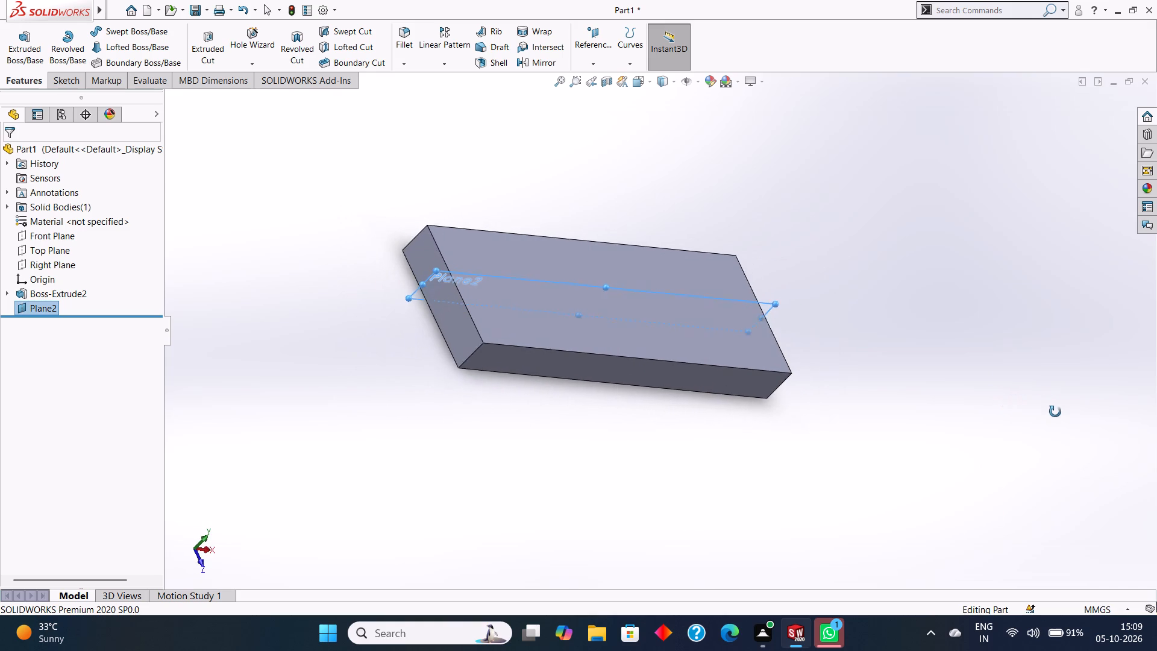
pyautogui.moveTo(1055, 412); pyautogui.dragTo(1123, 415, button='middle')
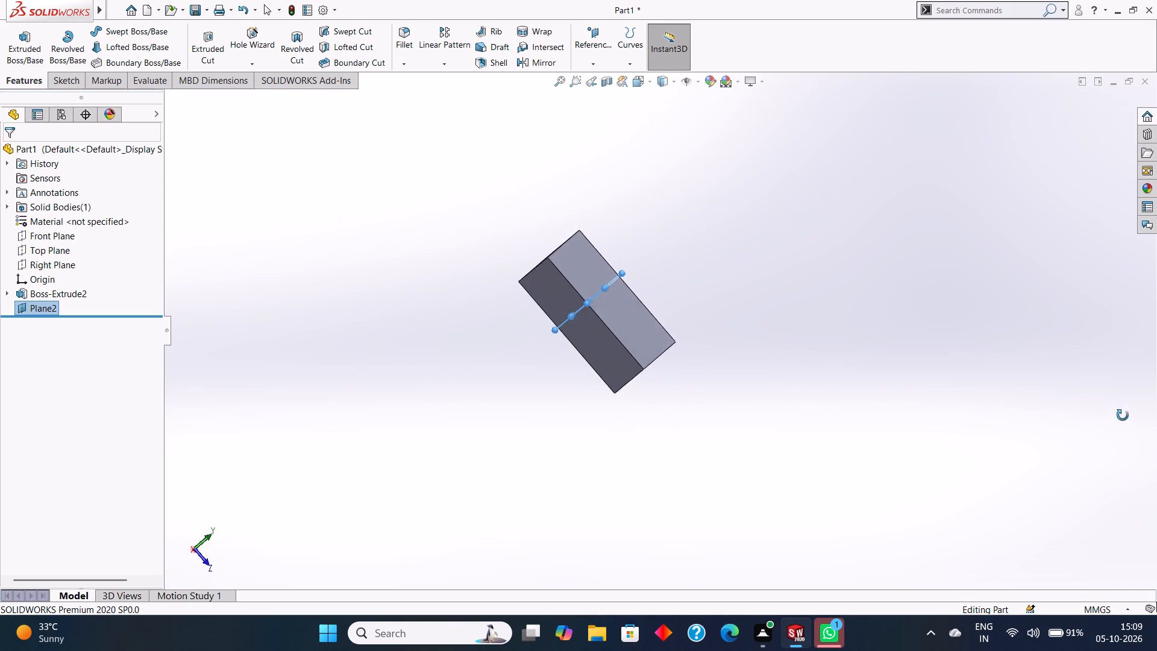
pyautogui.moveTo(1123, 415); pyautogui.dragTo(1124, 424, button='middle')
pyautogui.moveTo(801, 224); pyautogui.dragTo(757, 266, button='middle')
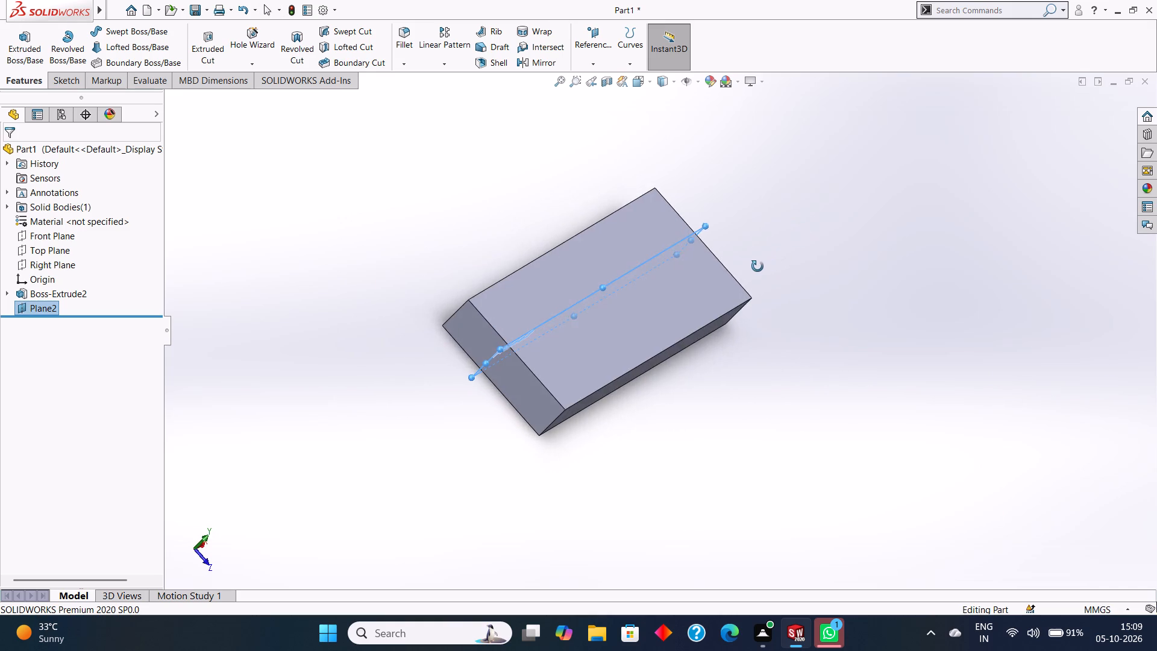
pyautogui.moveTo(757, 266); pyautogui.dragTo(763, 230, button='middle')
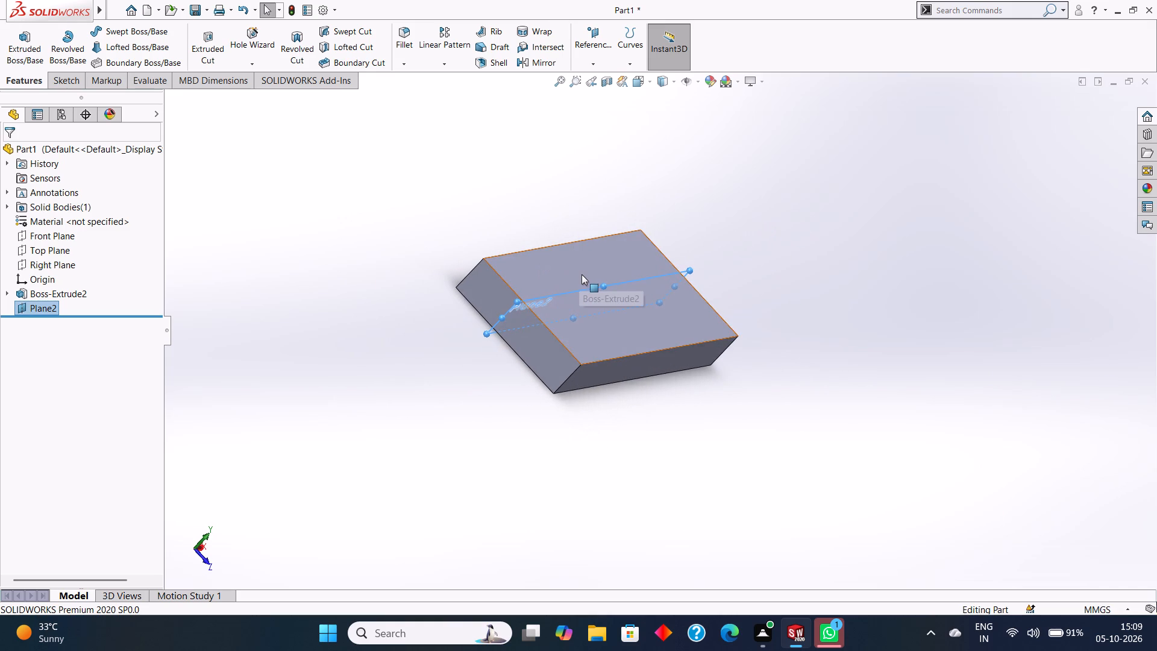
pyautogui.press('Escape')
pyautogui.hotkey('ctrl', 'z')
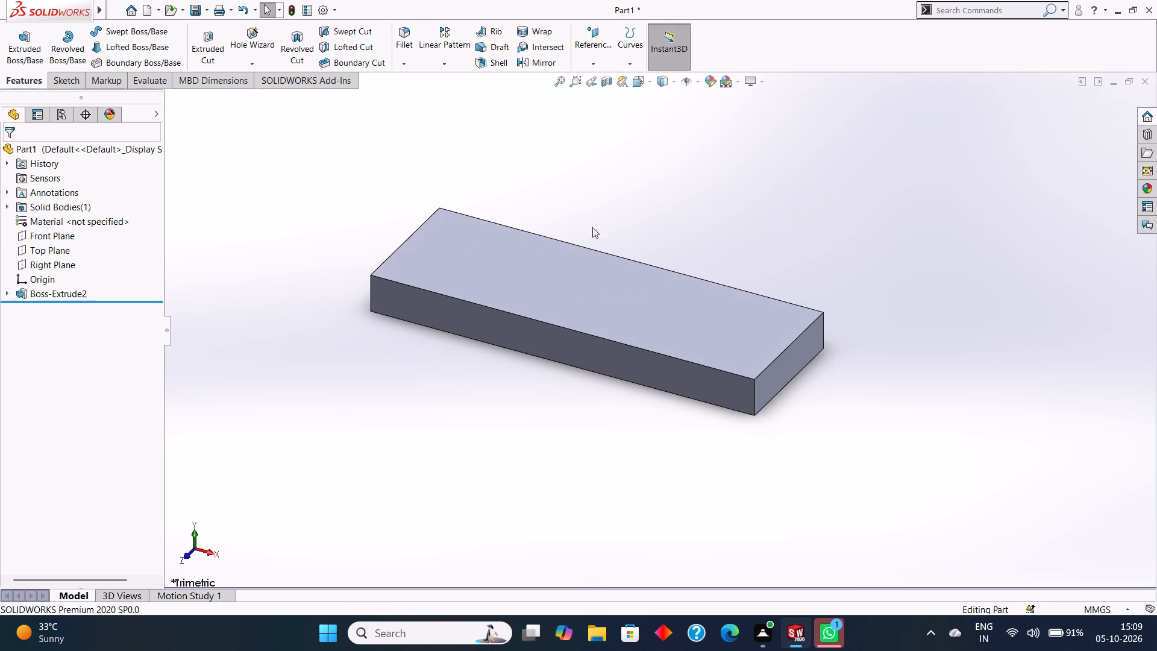
# Create a reference plane parallel to the Front Plane, trying offsets of 0 and 56 mm before setting 28 mm.
pyautogui.click(47, 234)
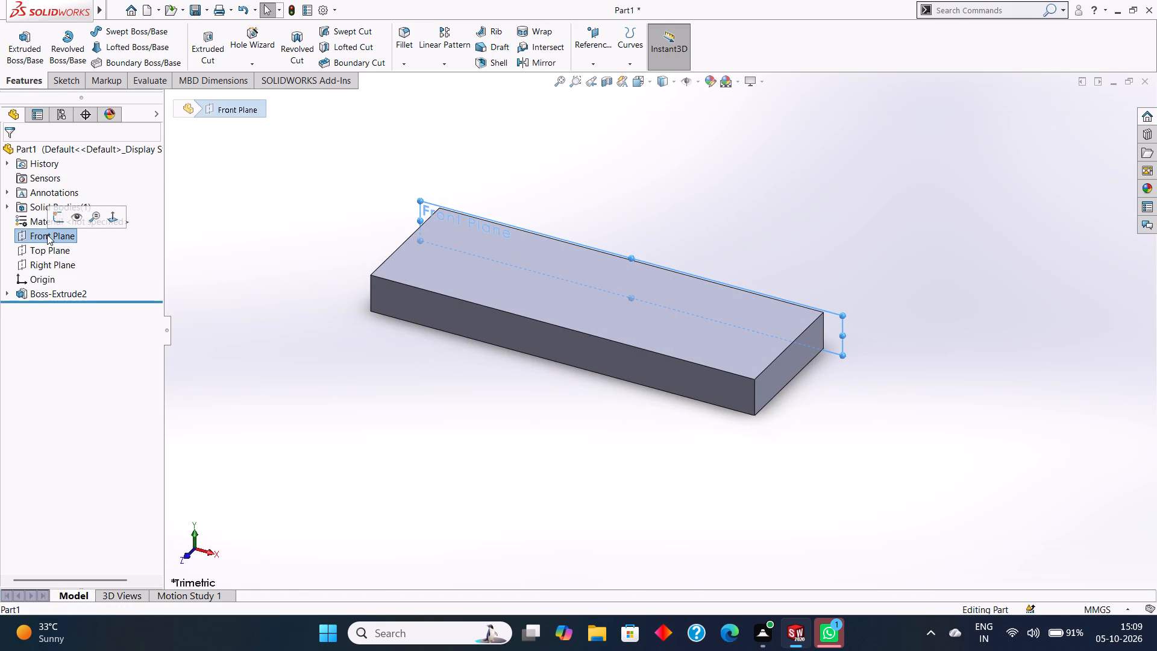
pyautogui.press('Escape')
pyautogui.click(595, 65)
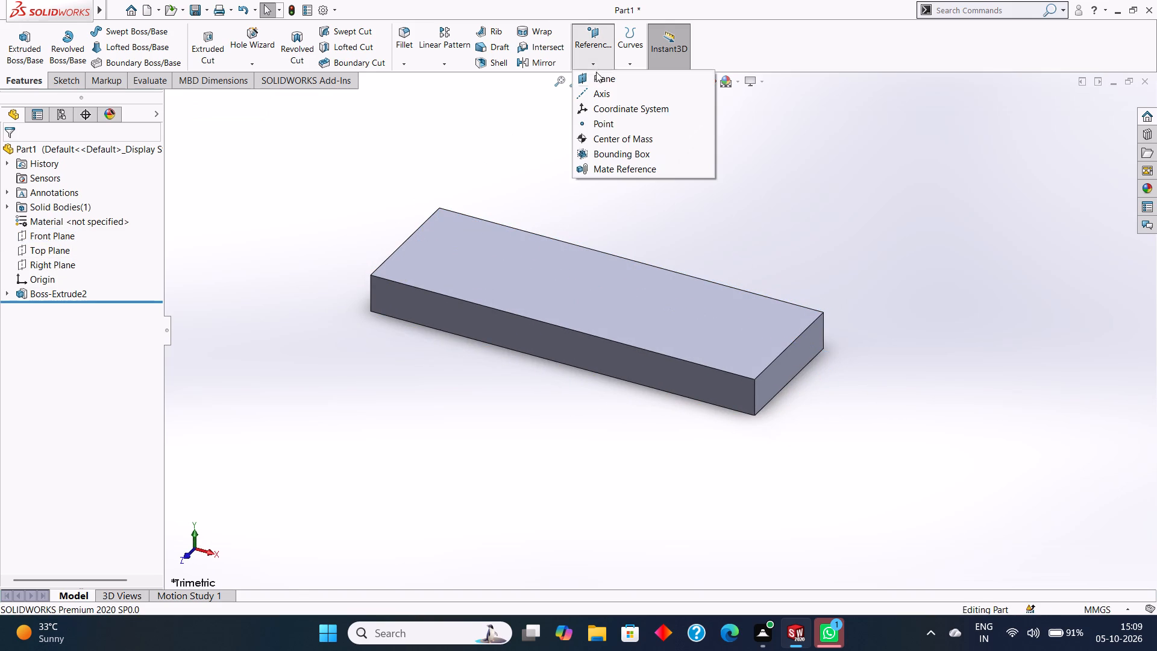
pyautogui.click(598, 75)
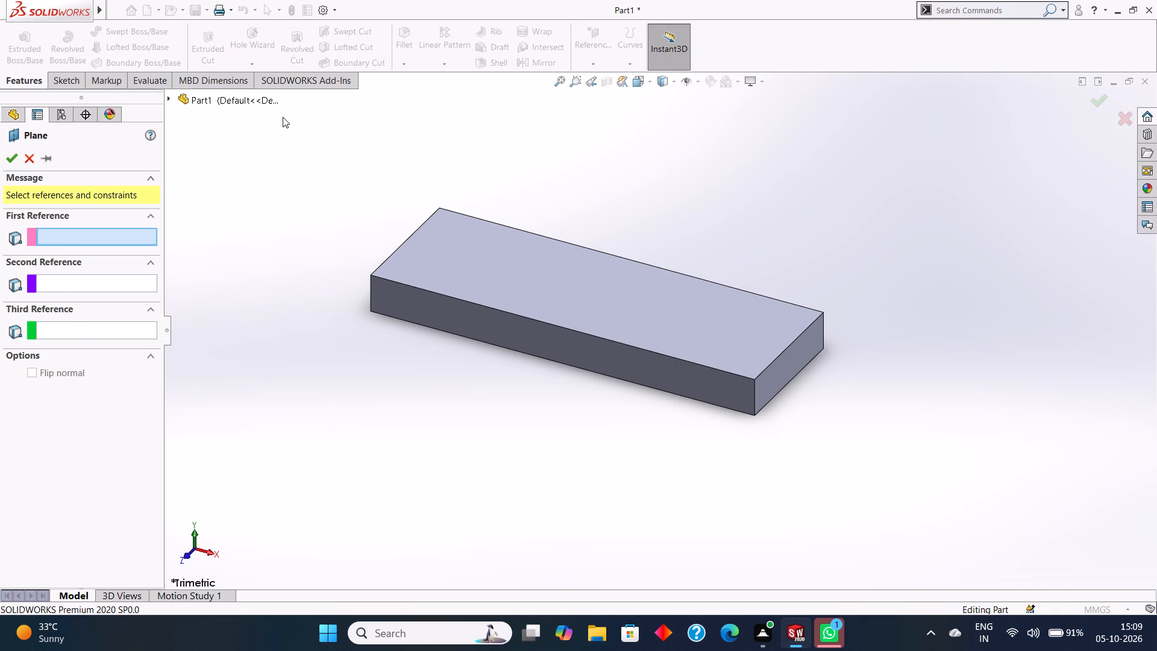
pyautogui.click(174, 93)
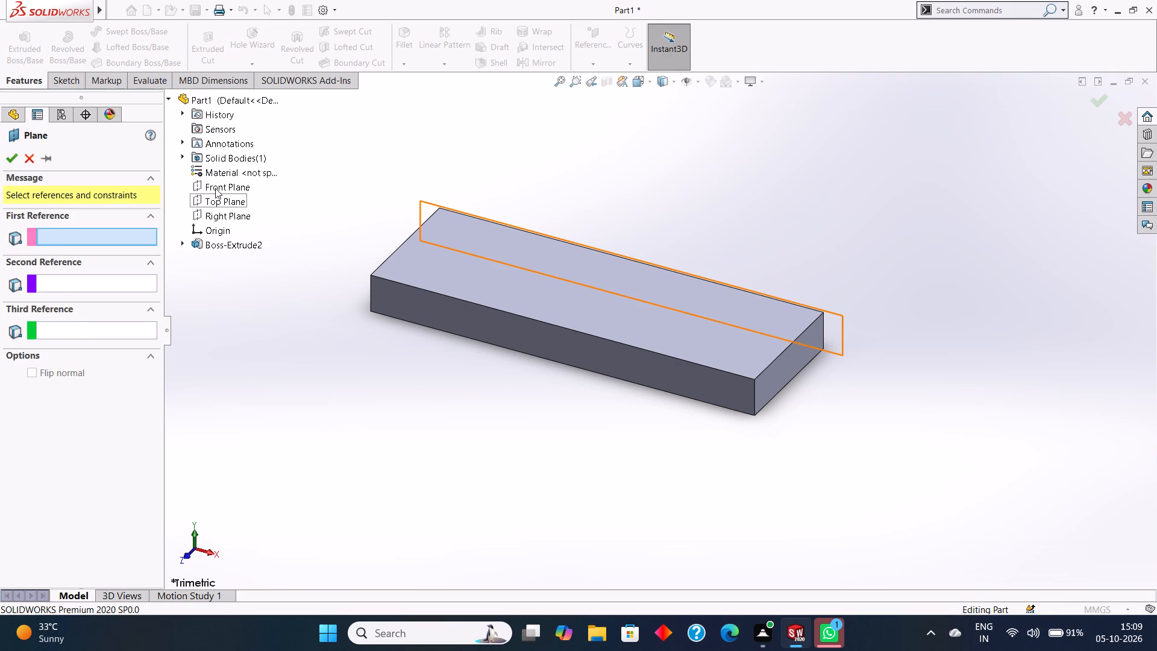
pyautogui.click(215, 188)
pyautogui.moveTo(83, 343); pyautogui.dragTo(0, 335)
pyautogui.press('0')
pyautogui.press('Return')
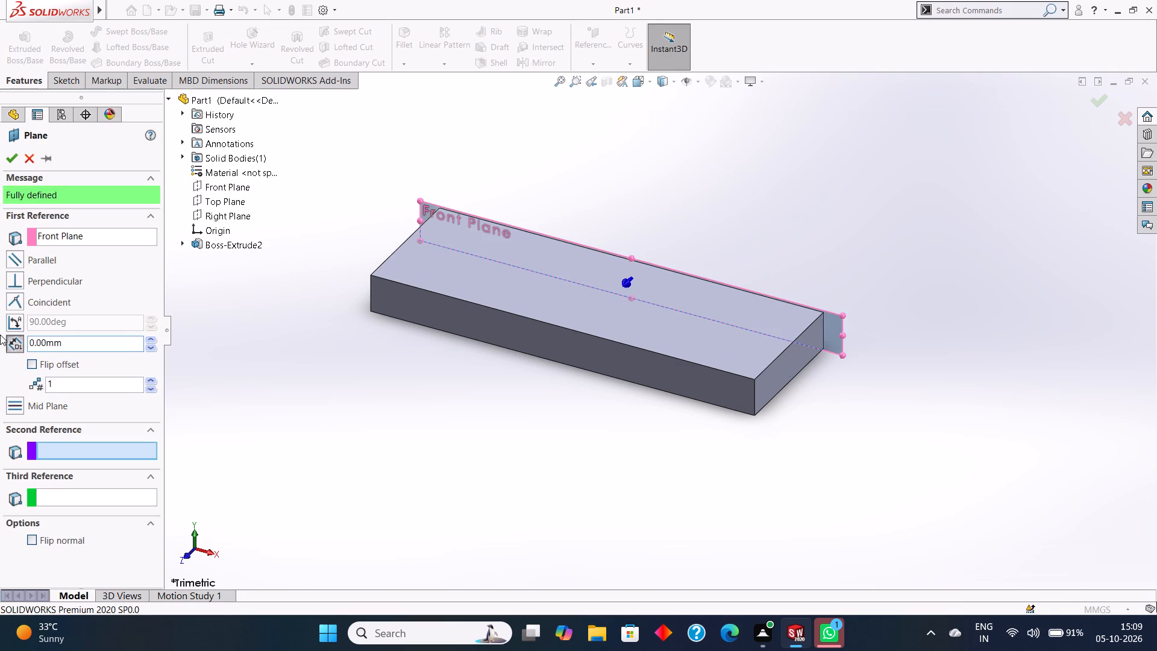
pyautogui.moveTo(880, 476); pyautogui.dragTo(789, 452, button='middle')
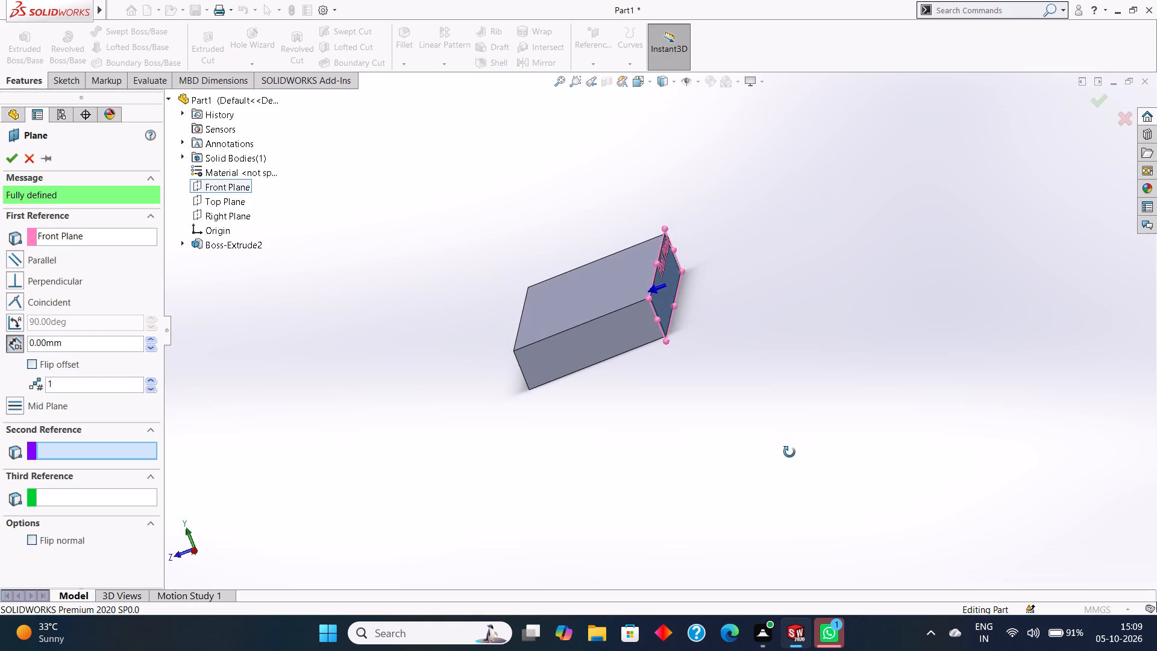
pyautogui.moveTo(789, 452); pyautogui.dragTo(807, 442, button='middle')
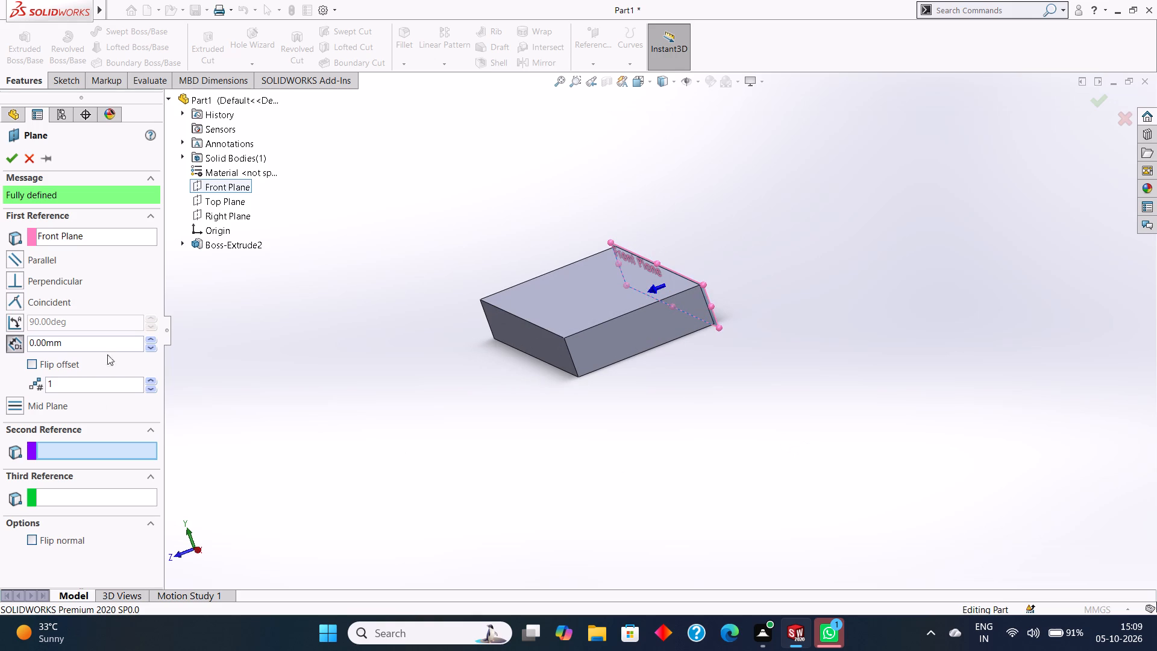
pyautogui.moveTo(82, 348); pyautogui.dragTo(22, 343)
pyautogui.write('56')
pyautogui.press('Return')
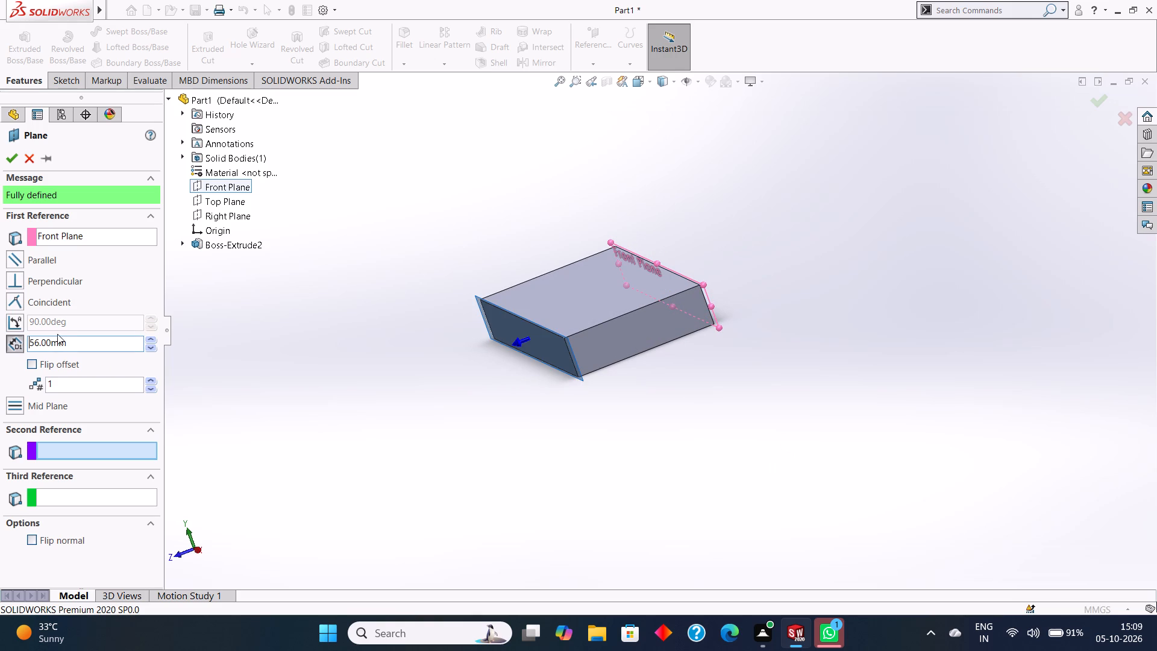
pyautogui.moveTo(78, 339); pyautogui.dragTo(14, 336)
pyautogui.write('28')
pyautogui.press('Return')
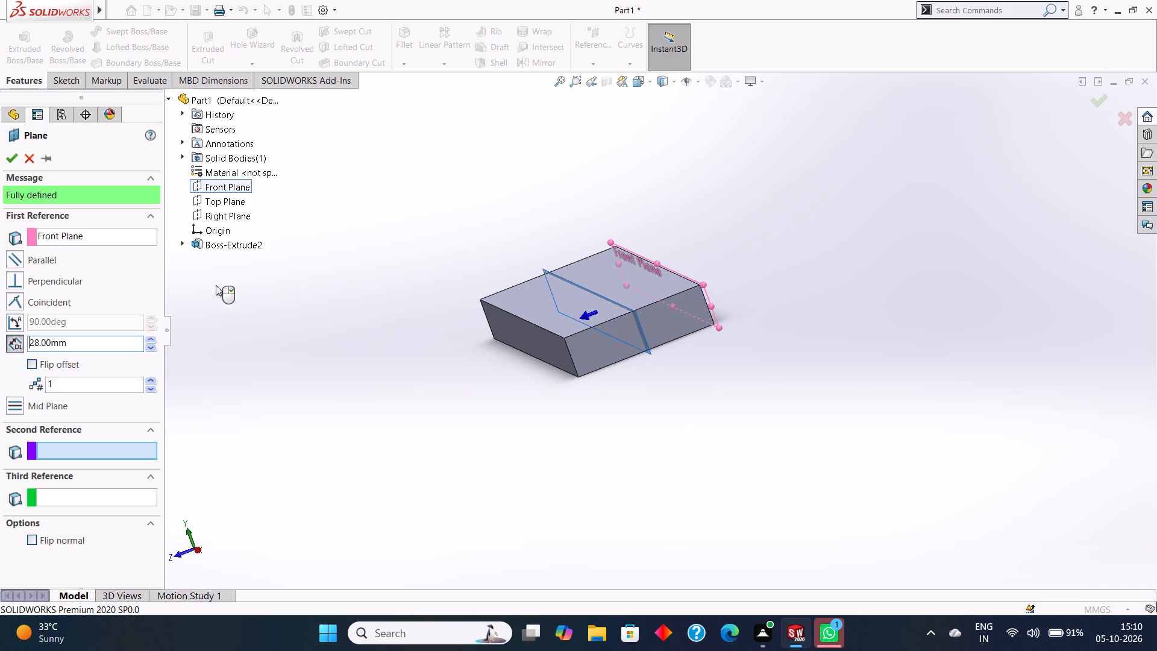
pyautogui.click(8, 156)
# Start a sketch on the new offset plane, with the view oriented normal to it.
pyautogui.click(860, 311)
pyautogui.moveTo(867, 312); pyautogui.dragTo(883, 310, button='middle')
pyautogui.scroll(1, 868, 312)
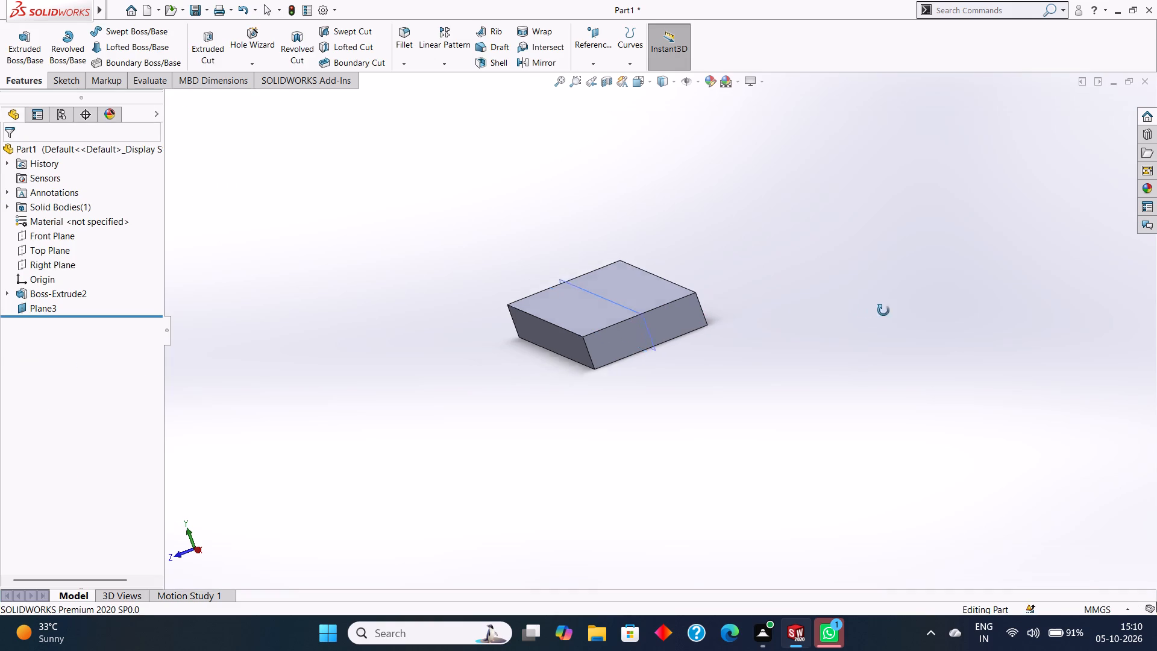
pyautogui.moveTo(883, 310); pyautogui.dragTo(992, 268, button='middle')
pyautogui.click(799, 294)
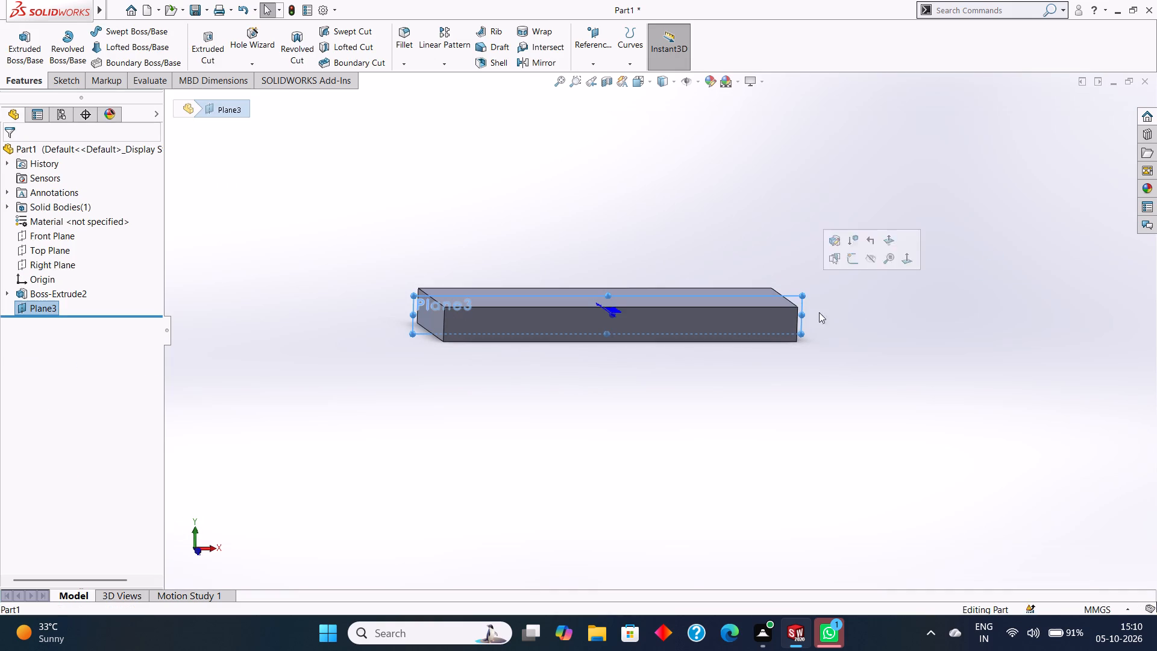
pyautogui.hotkey('ctrl', '8')
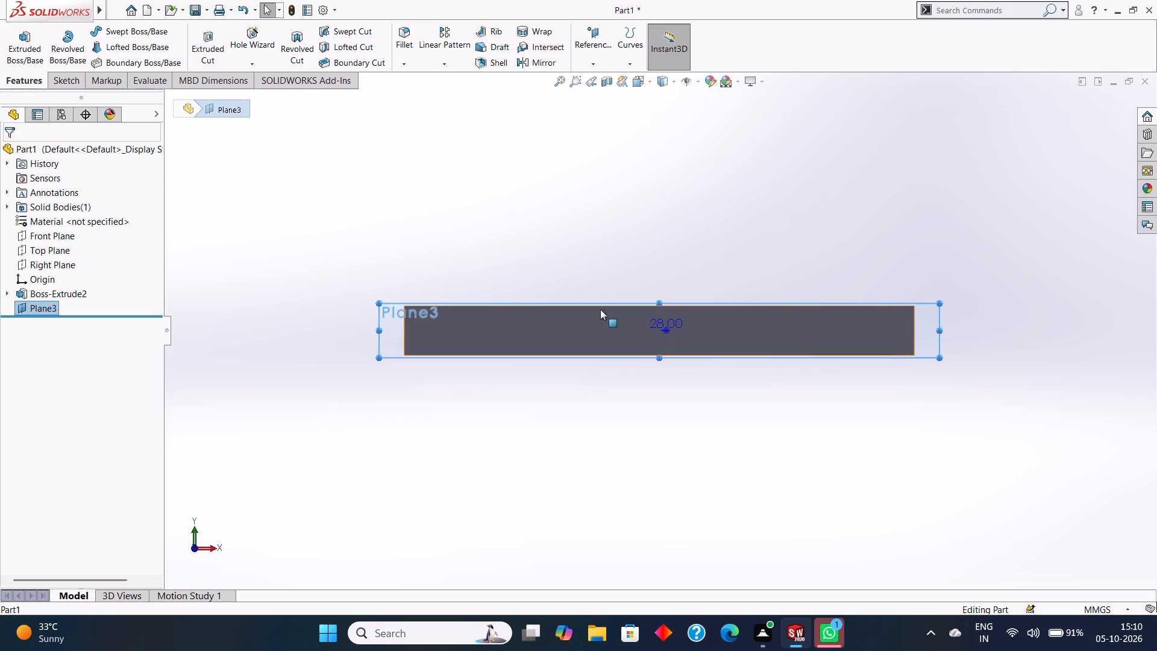
pyautogui.rightClick(927, 315)
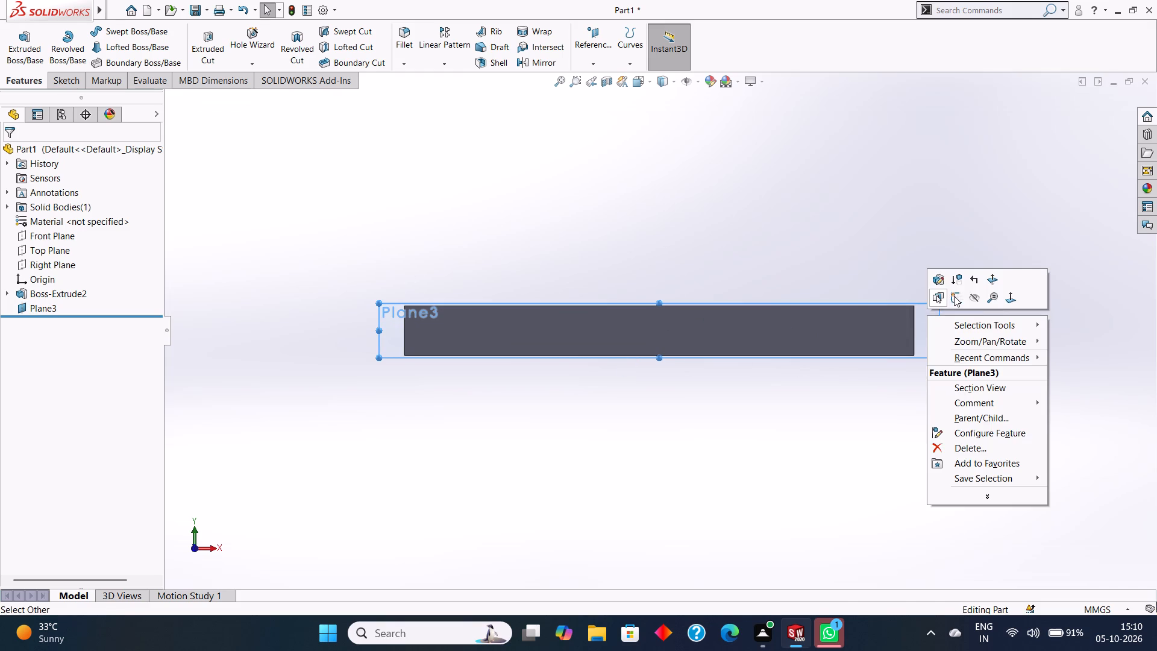
pyautogui.click(955, 296)
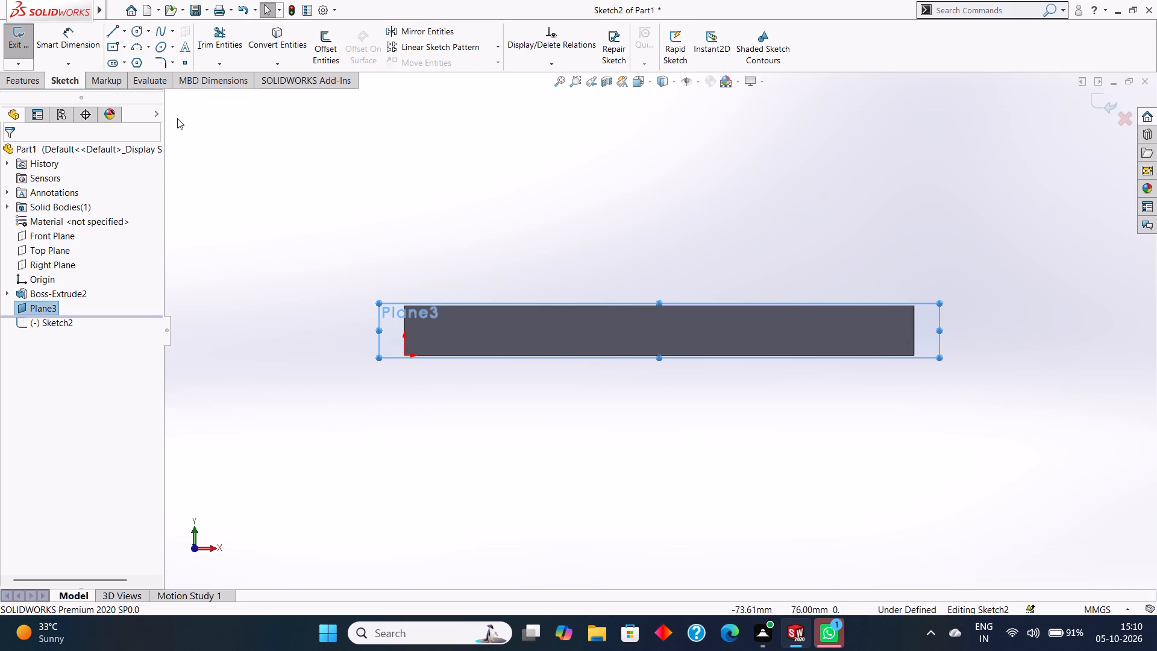
# Sketch a circle about 38 mm in diameter, centred on the middle of the block's front profile.
pyautogui.click(137, 30)
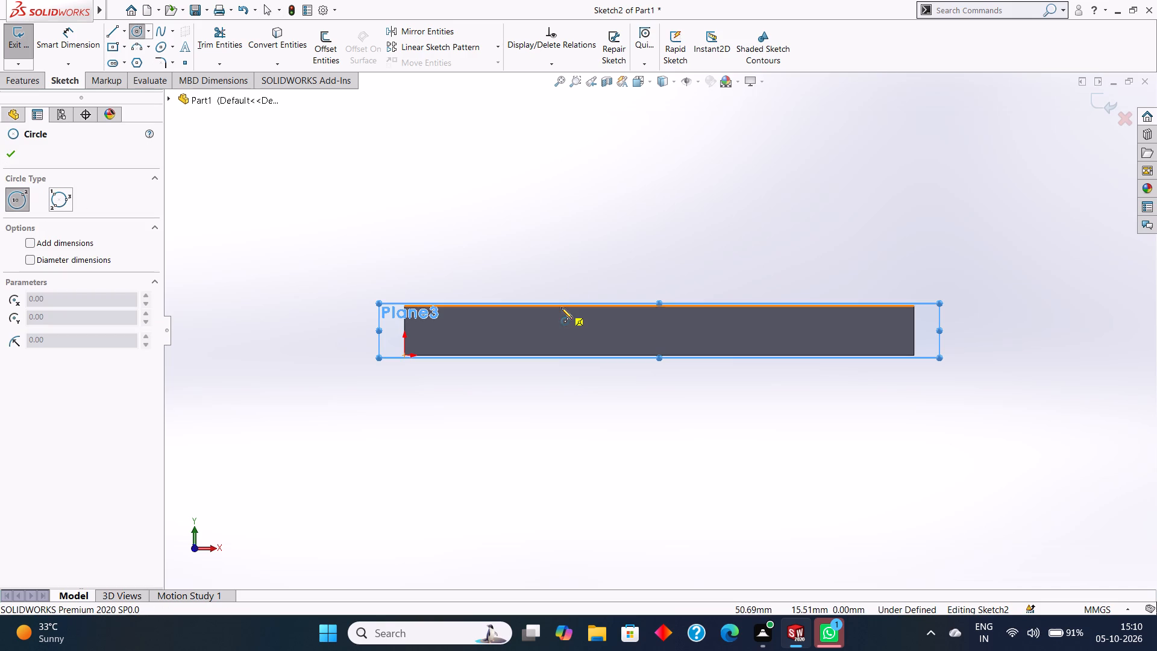
pyautogui.press('Escape')
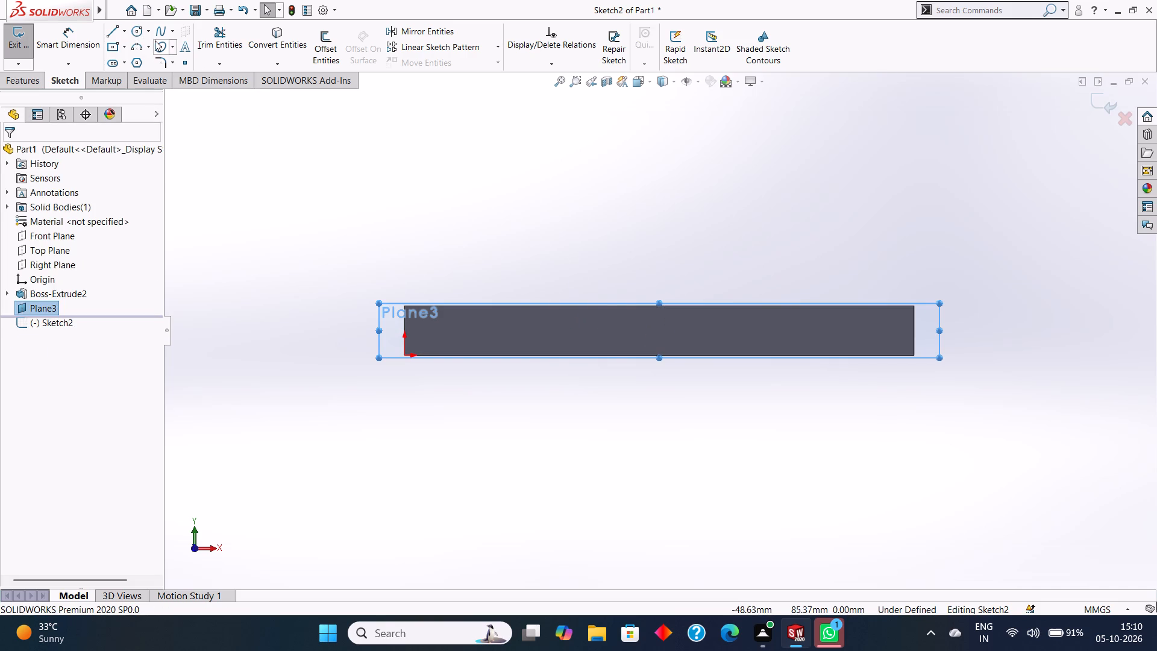
pyautogui.click(137, 34)
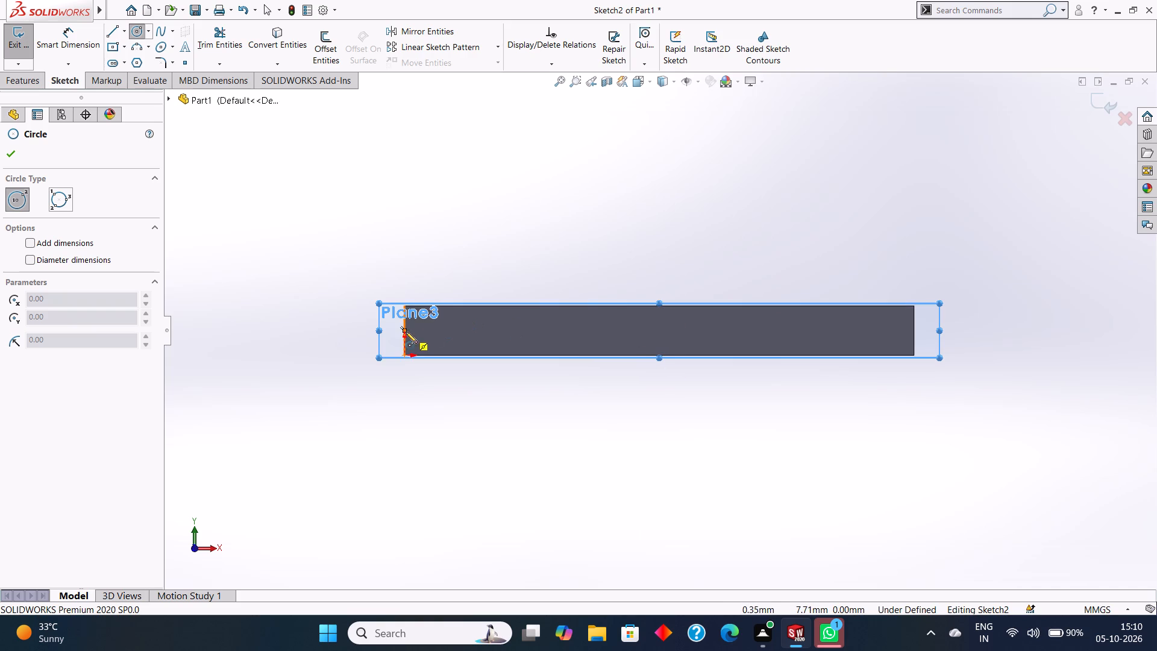
pyautogui.moveTo(660, 330); pyautogui.dragTo(661, 332)
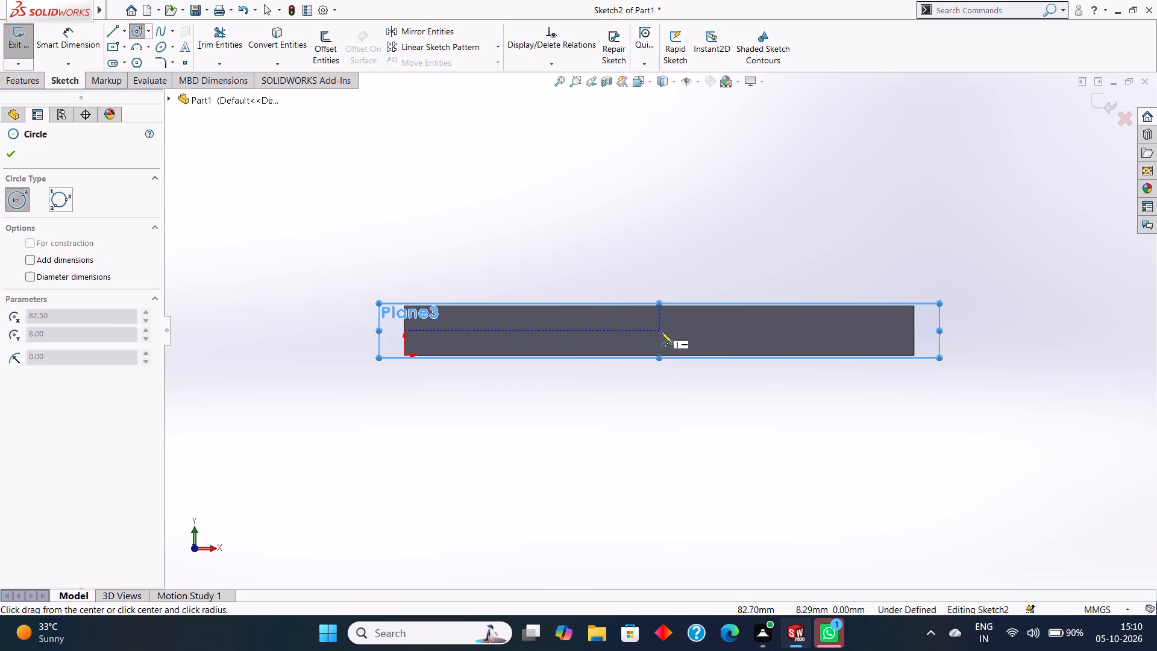
pyautogui.moveTo(661, 332); pyautogui.dragTo(697, 376)
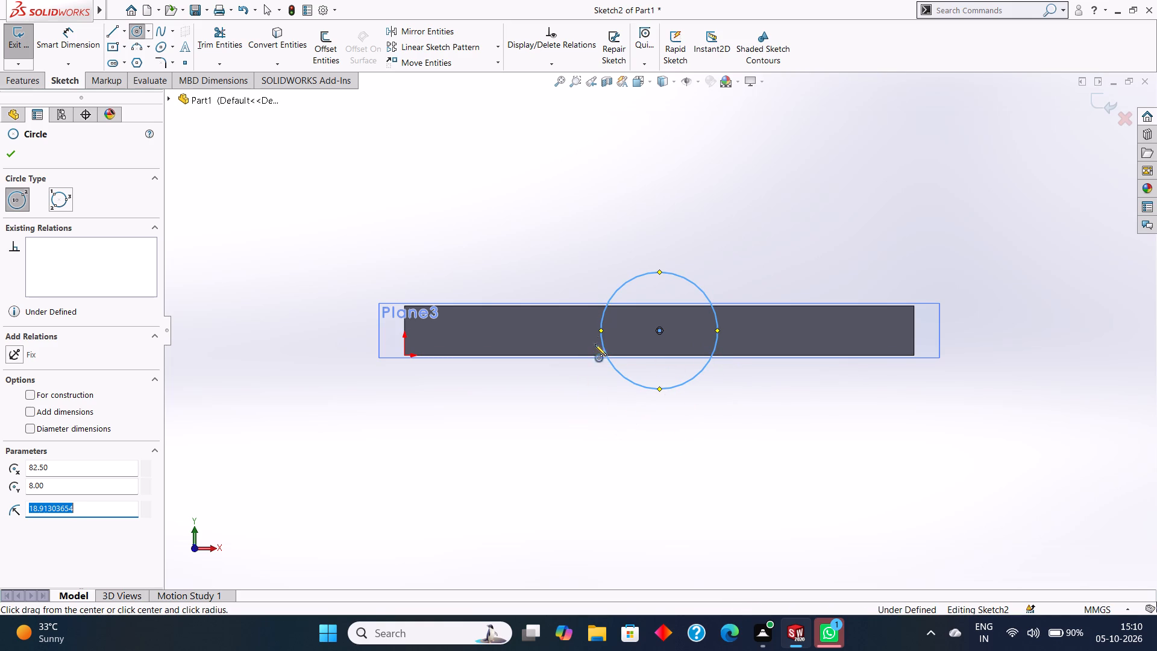
pyautogui.press('Escape')
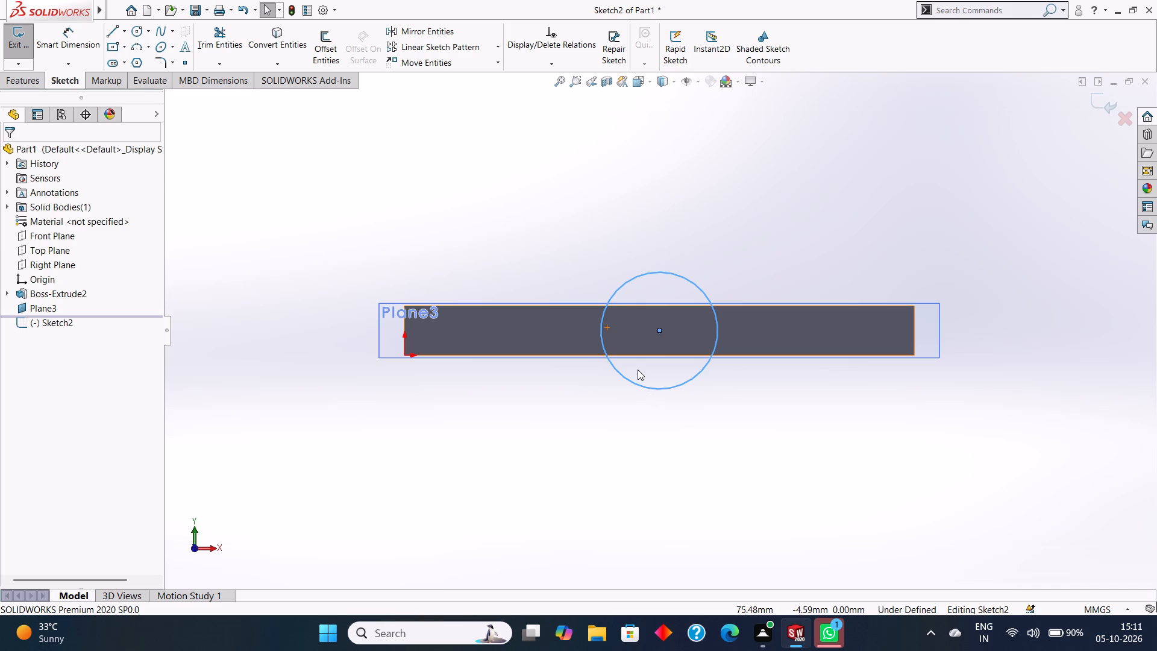
# Dimension the circle's diameter to 50 mm.
pyautogui.scroll(1, 638, 370)
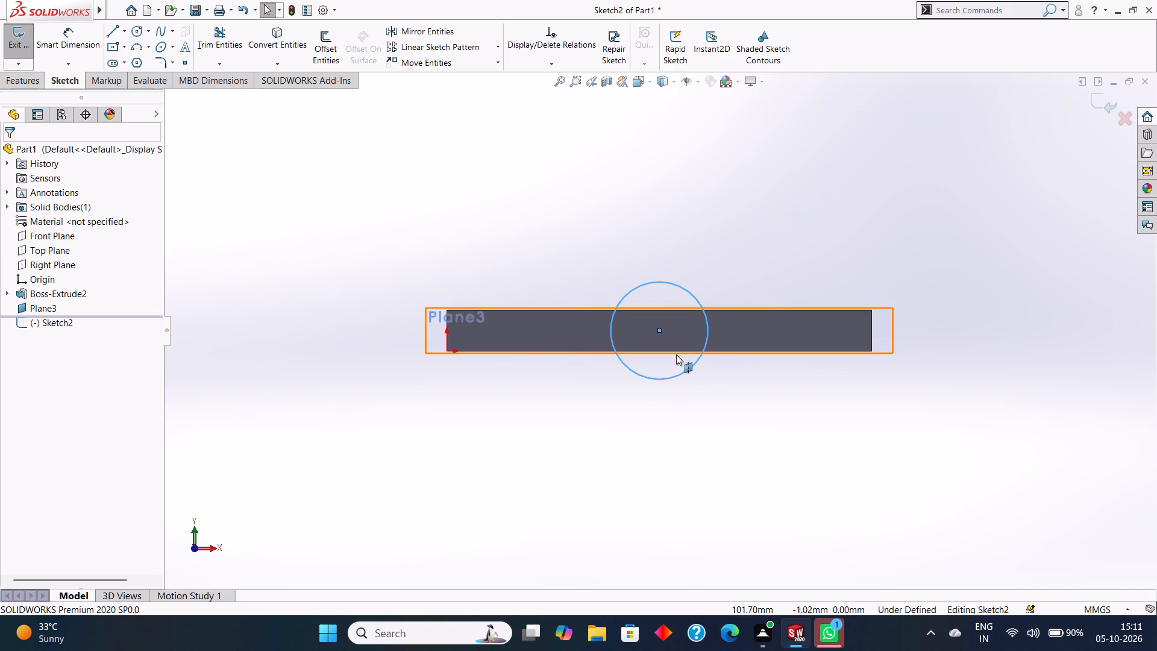
pyautogui.click(86, 37)
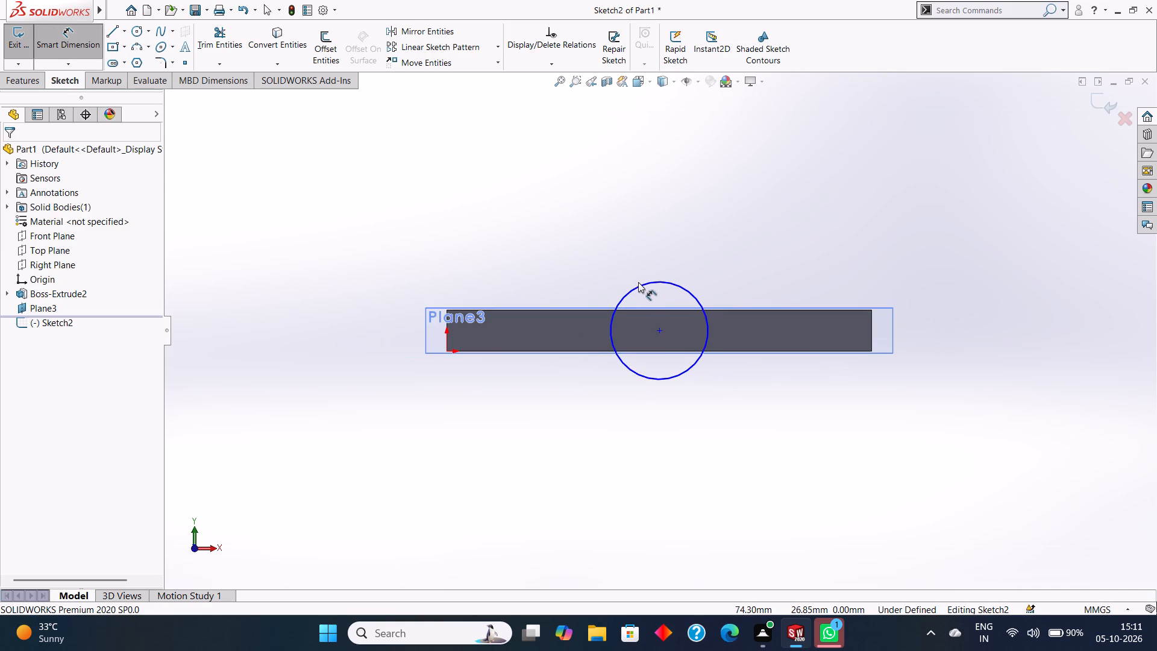
pyautogui.click(643, 288)
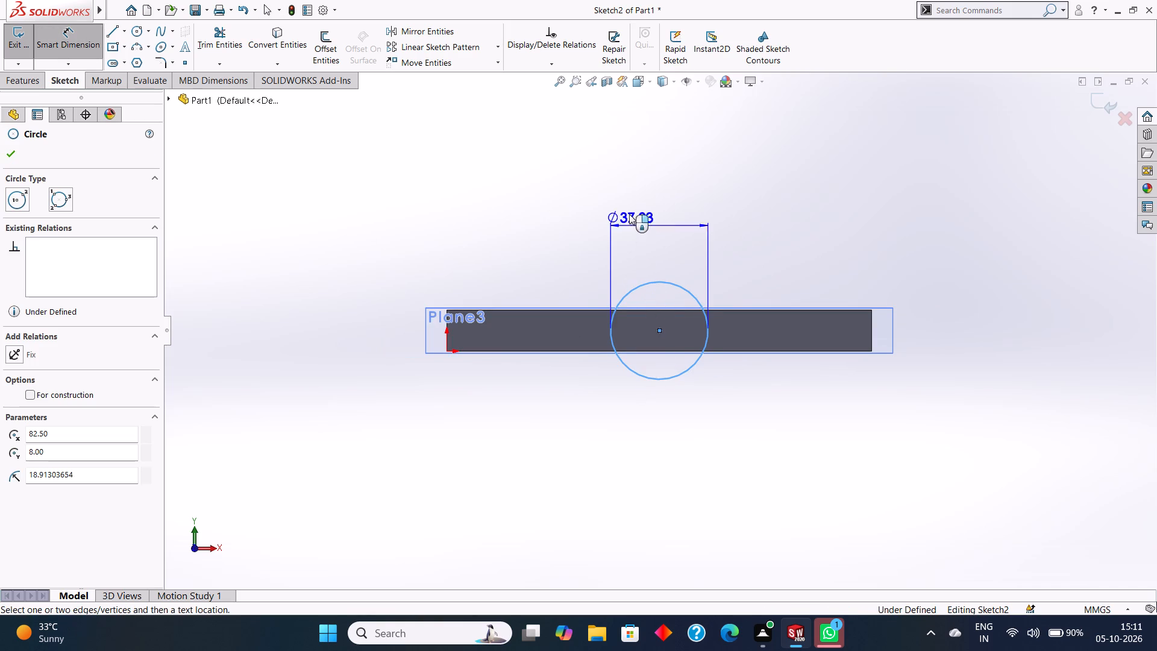
pyautogui.click(650, 187)
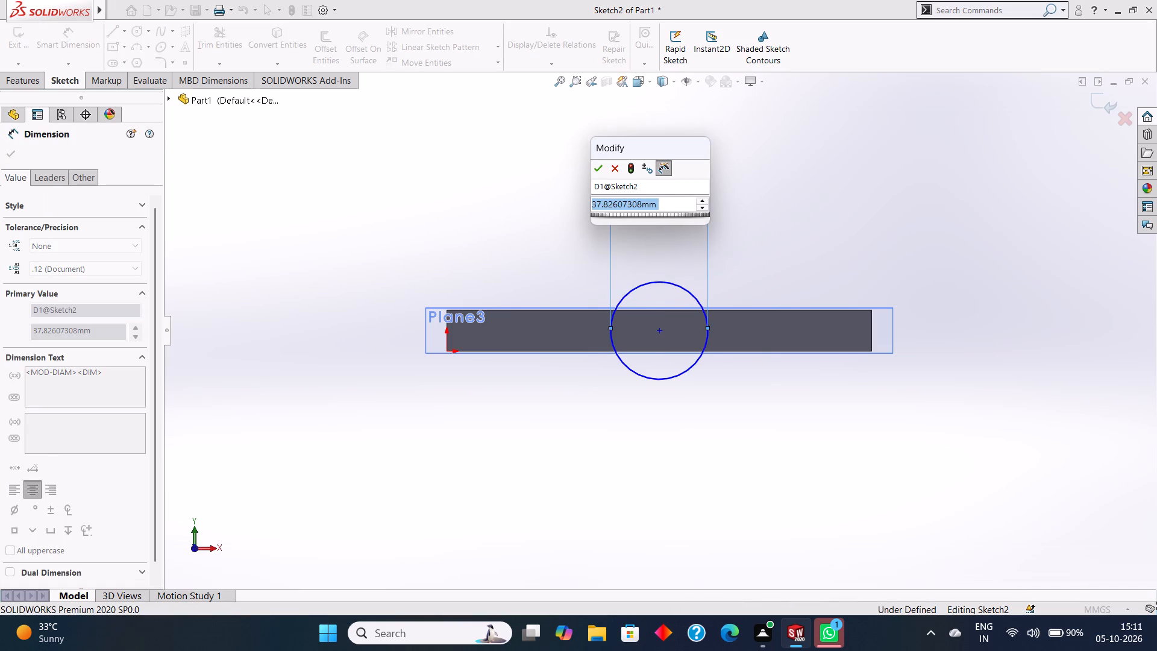
pyautogui.write('50')
pyautogui.press('Return')
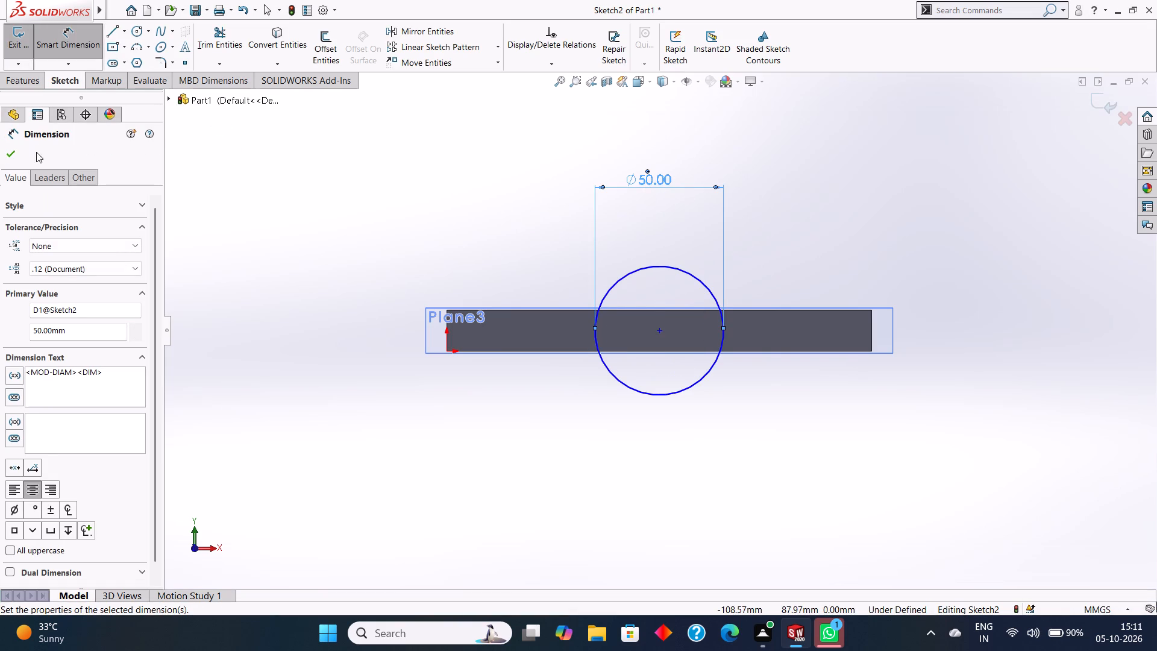
pyautogui.click(12, 149)
# Sketch a second circle about 38.5 mm in diameter inside the 50 mm circle, sharing its centre.
pyautogui.click(140, 27)
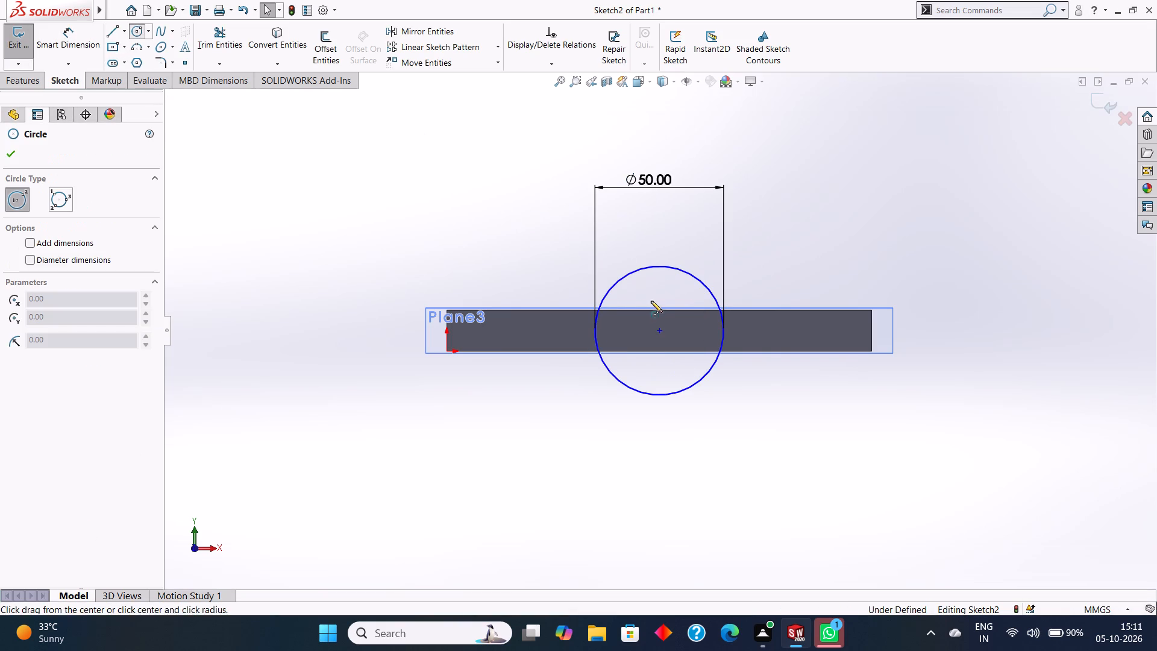
pyautogui.moveTo(659, 330); pyautogui.dragTo(686, 363)
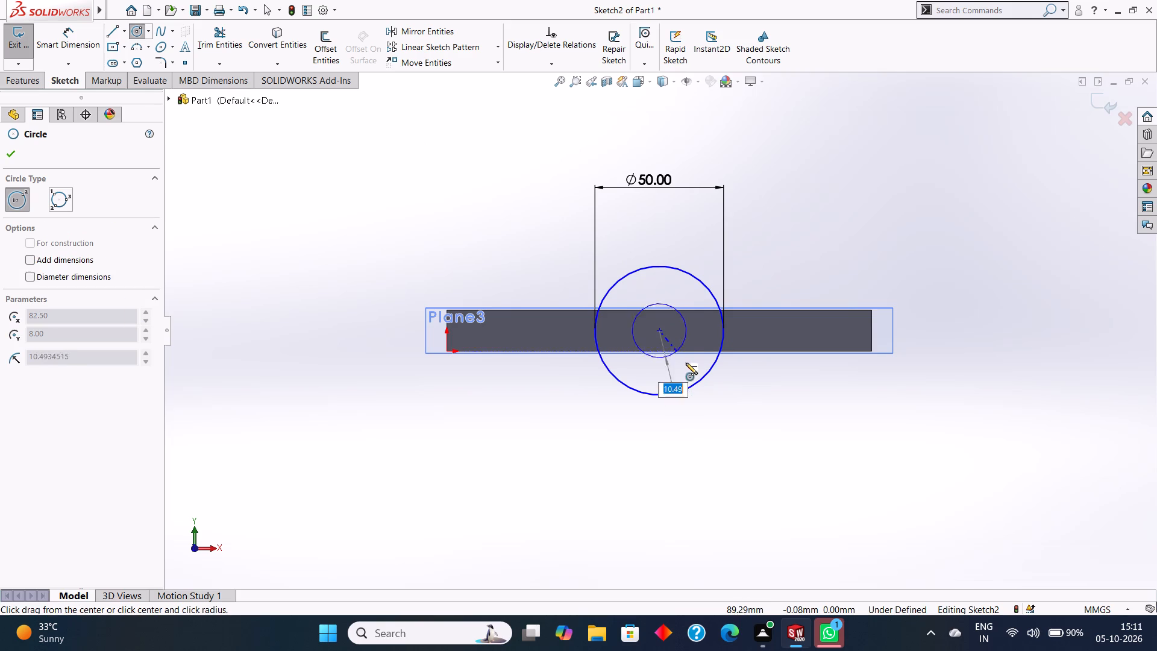
pyautogui.moveTo(686, 363); pyautogui.dragTo(690, 370)
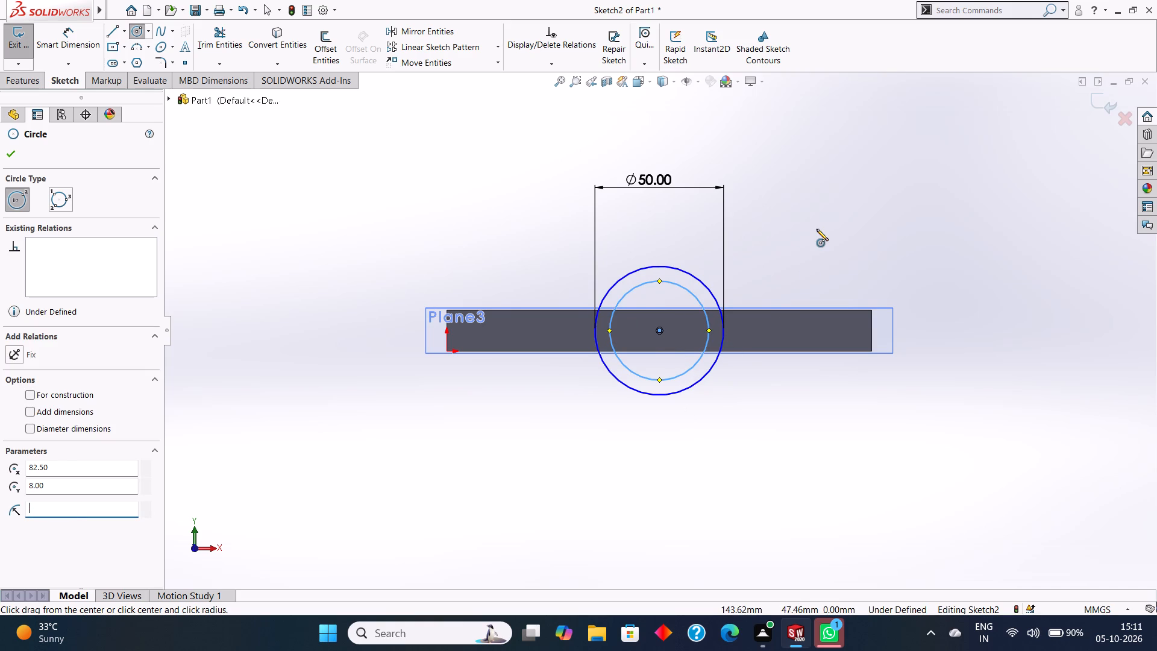
pyautogui.press('BackSpace')
pyautogui.write('25')
pyautogui.press('BackSpace')
pyautogui.press('BackSpace')
pyautogui.press('BackSpace')
pyautogui.click(5, 154)
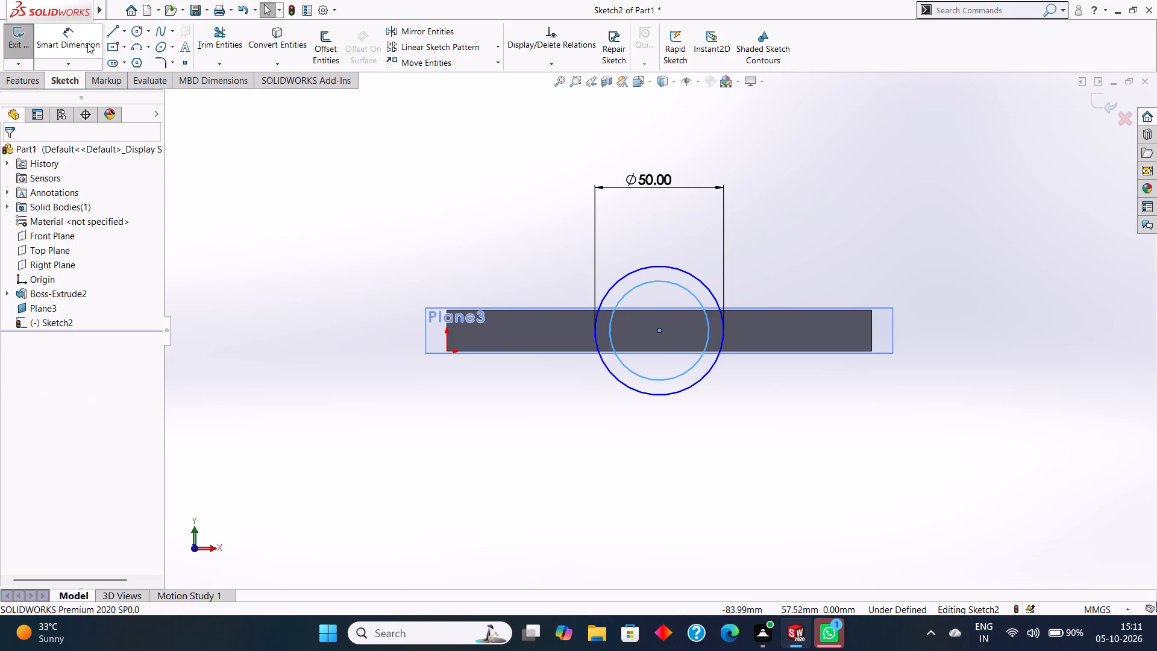
# Dimension the inner circle's diameter to 25 mm.
pyautogui.click(82, 29)
pyautogui.click(651, 280)
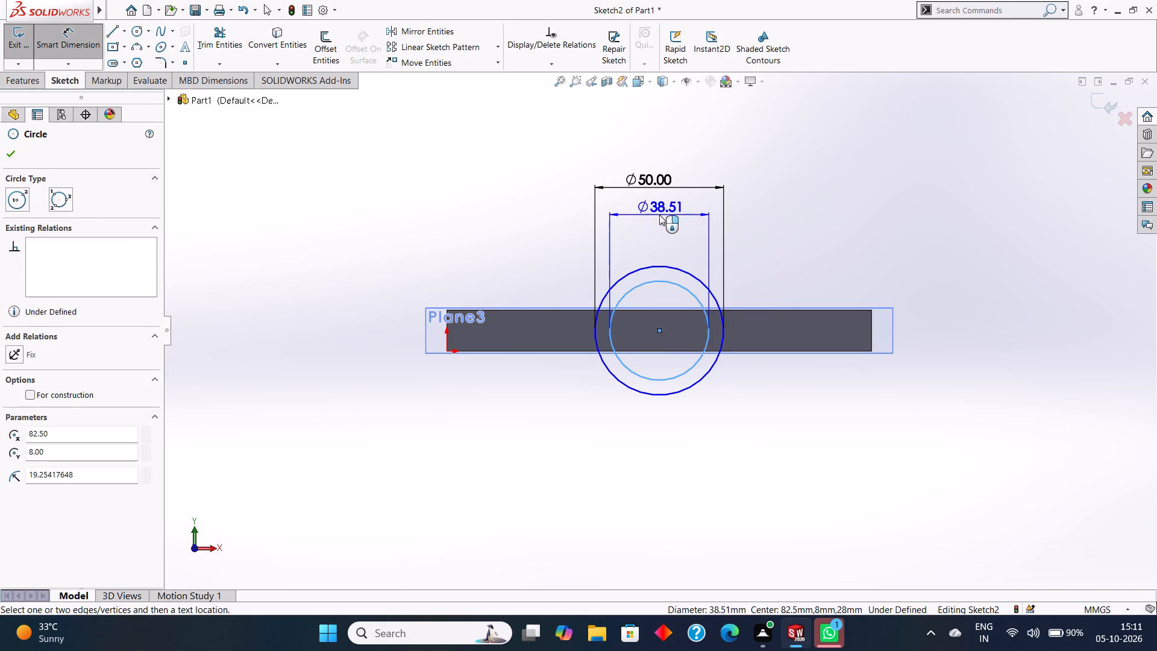
pyautogui.click(659, 215)
pyautogui.write('25')
pyautogui.press('Return')
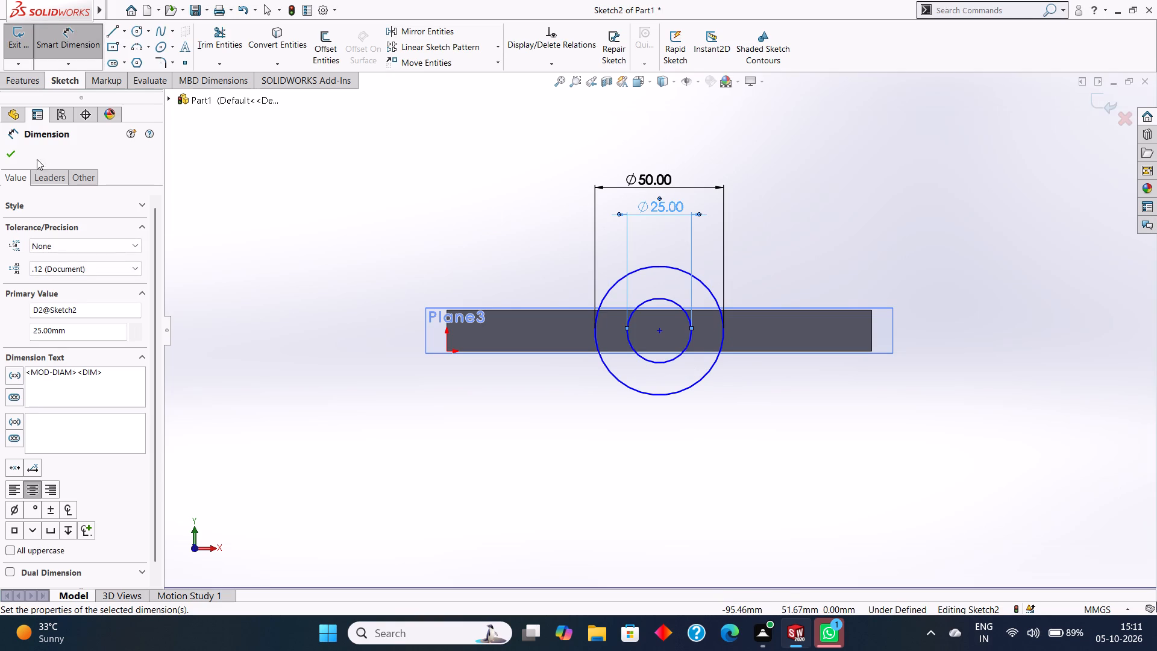
pyautogui.click(14, 154)
# Extrude the ring between the 50 mm and 25 mm circles 66 mm as a Mid Plane boss, merged with the block.
pyautogui.click(33, 76)
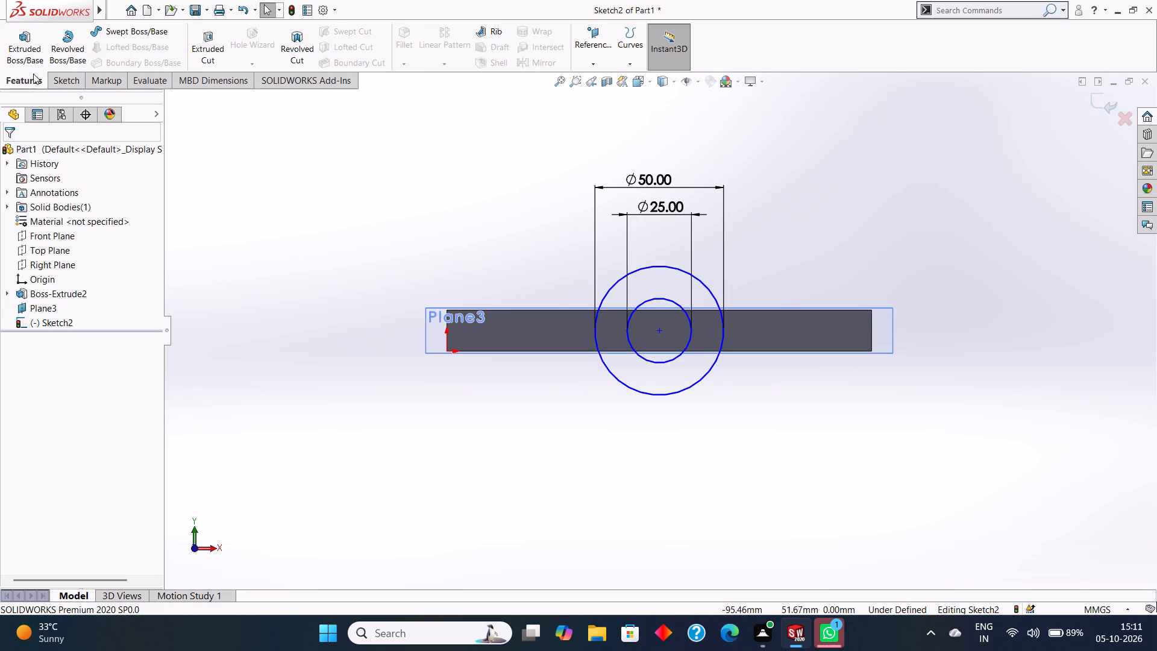
pyautogui.click(27, 55)
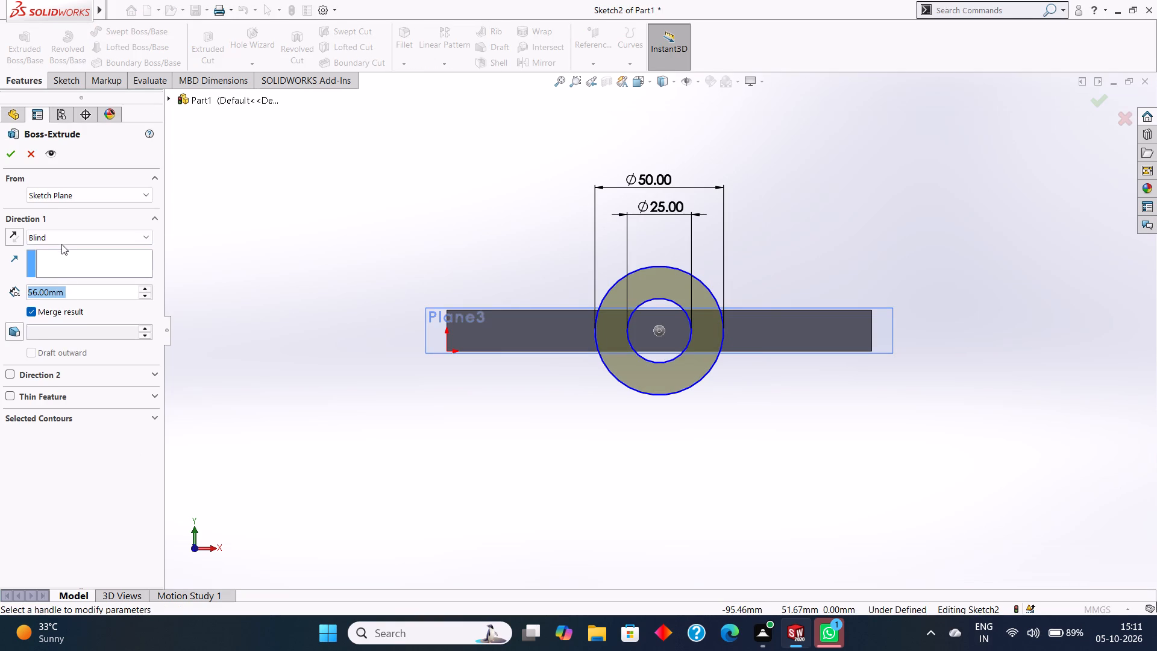
pyautogui.click(61, 242)
pyautogui.click(57, 307)
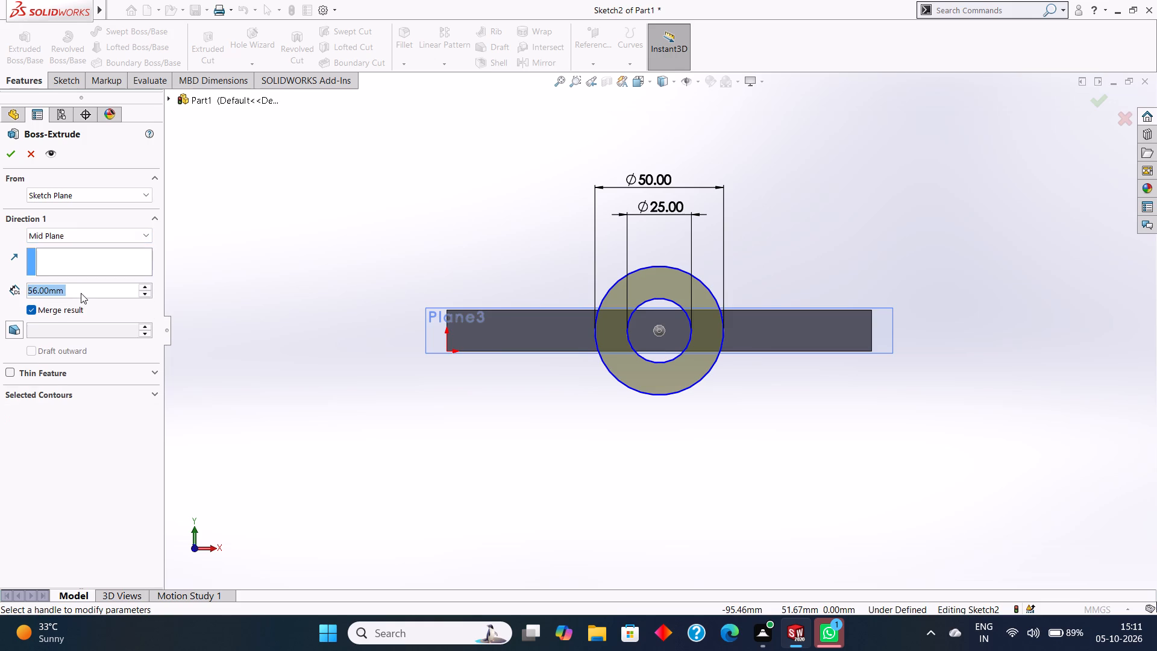
pyautogui.click(87, 288)
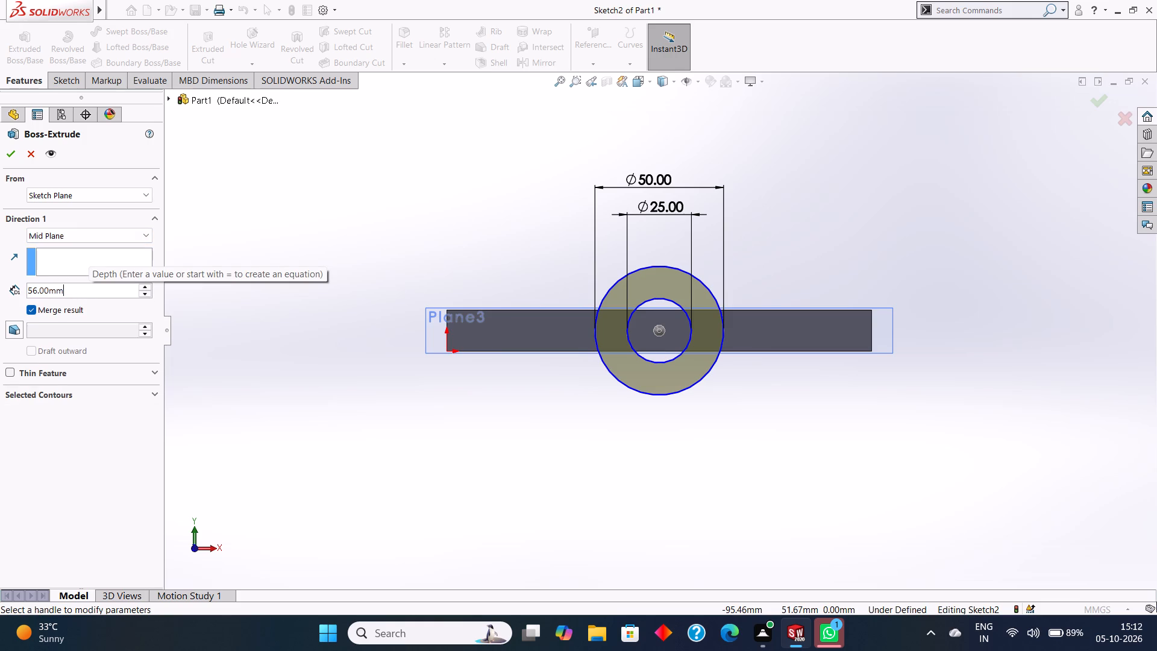
pyautogui.moveTo(90, 288); pyautogui.dragTo(0, 288)
pyautogui.press('BackSpace')
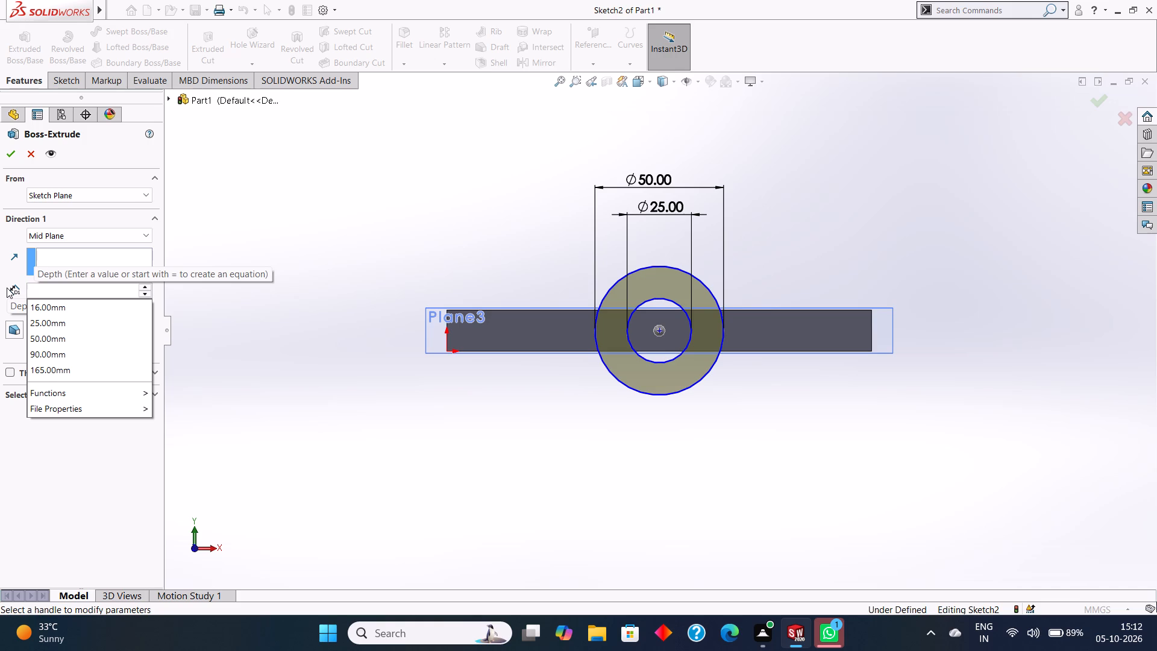
pyautogui.write('66')
pyautogui.press('Return')
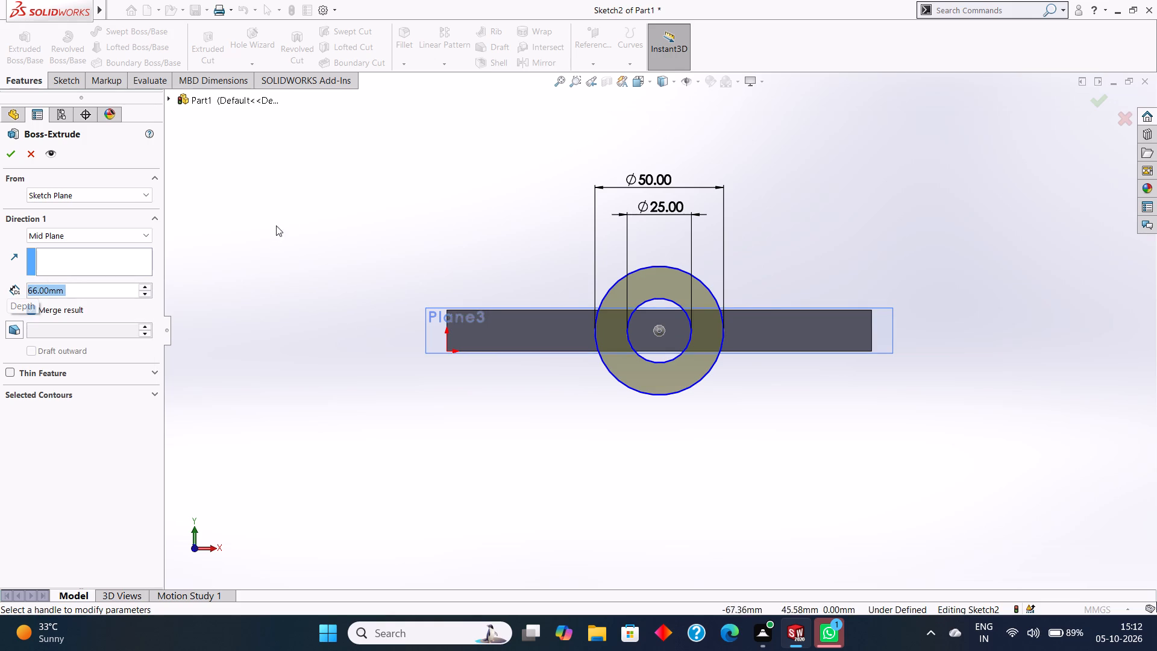
pyautogui.moveTo(343, 178); pyautogui.dragTo(375, 322, button='middle')
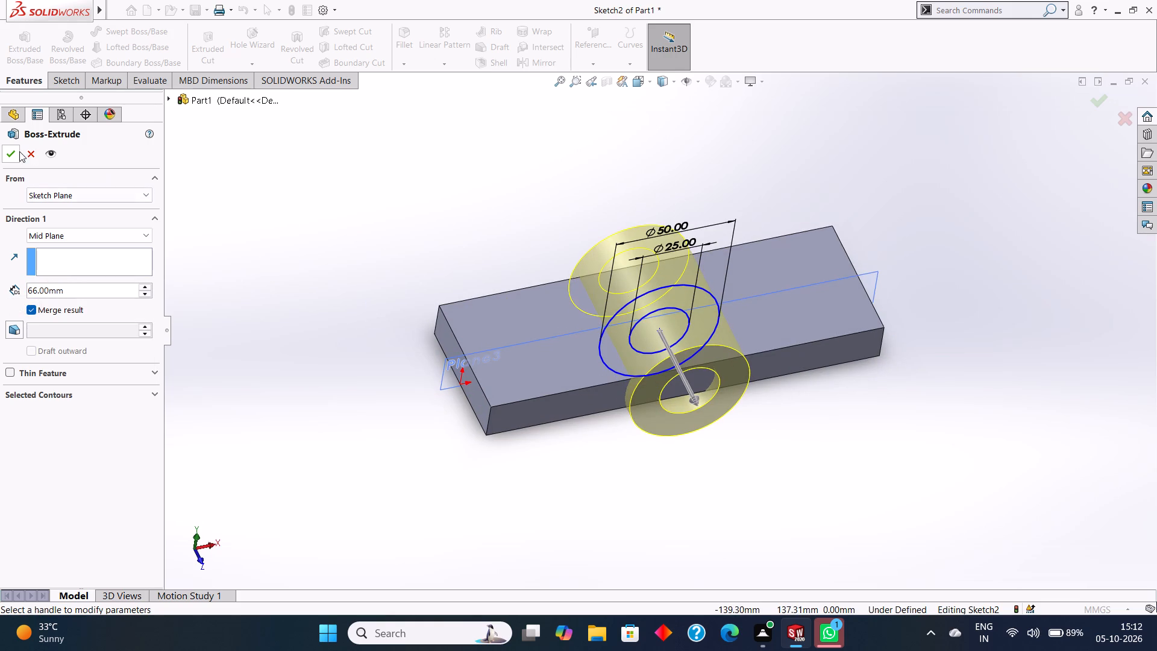
pyautogui.click(14, 151)
pyautogui.click(707, 170)
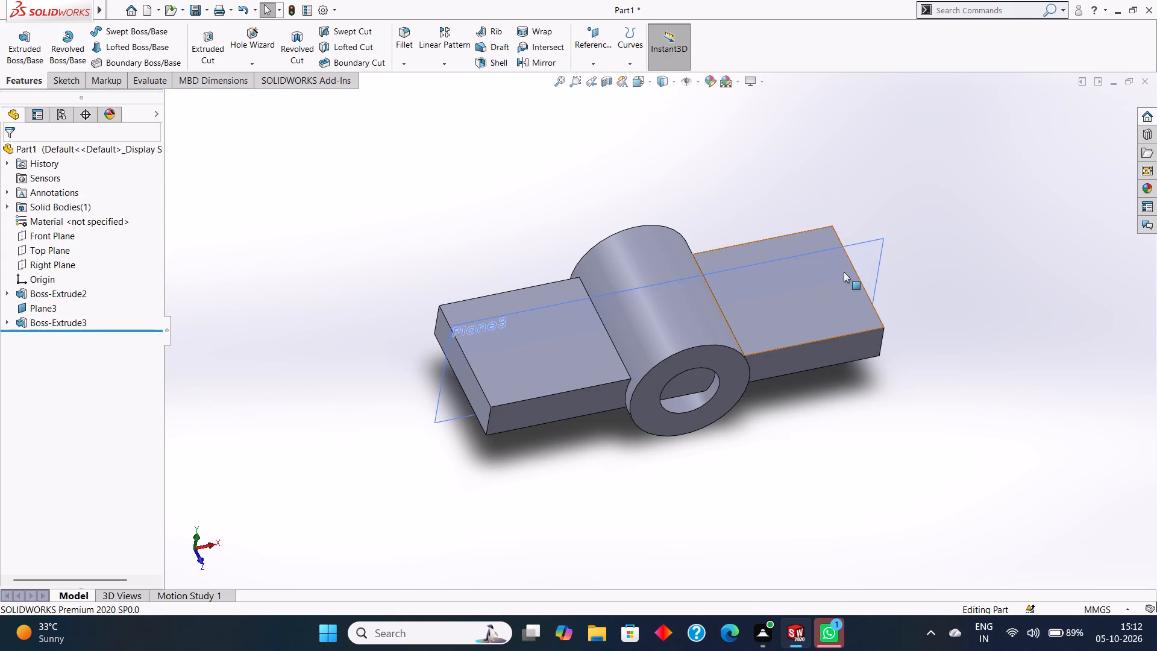
# Hide the mid-depth reference plane Plane3.
pyautogui.rightClick(876, 253)
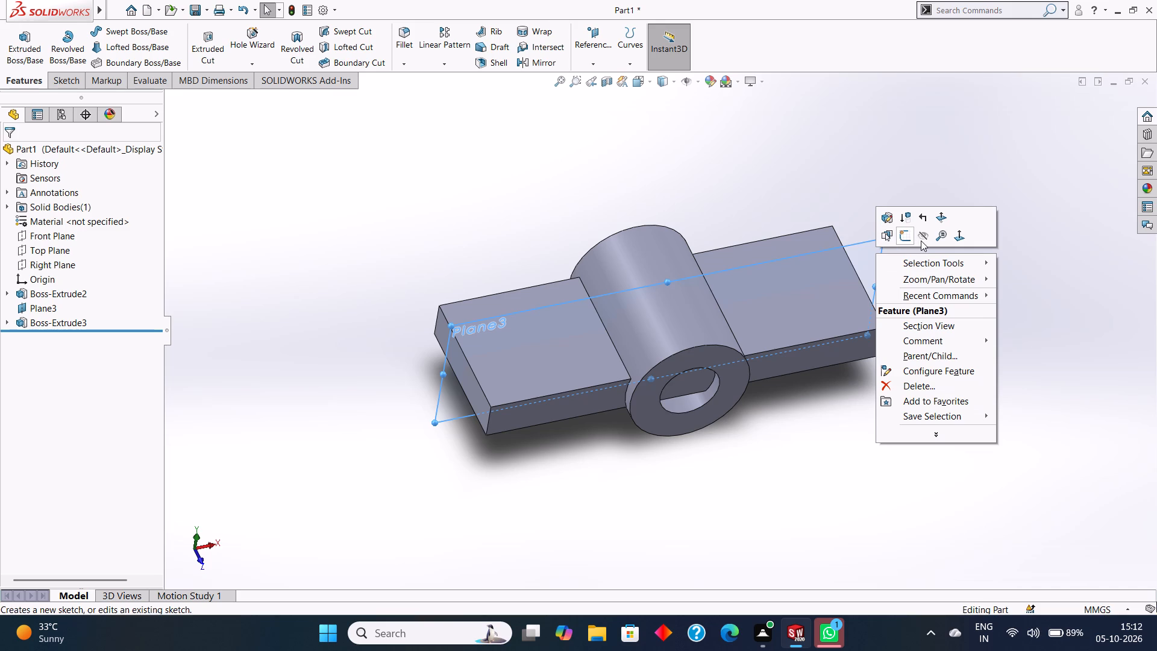
pyautogui.click(921, 241)
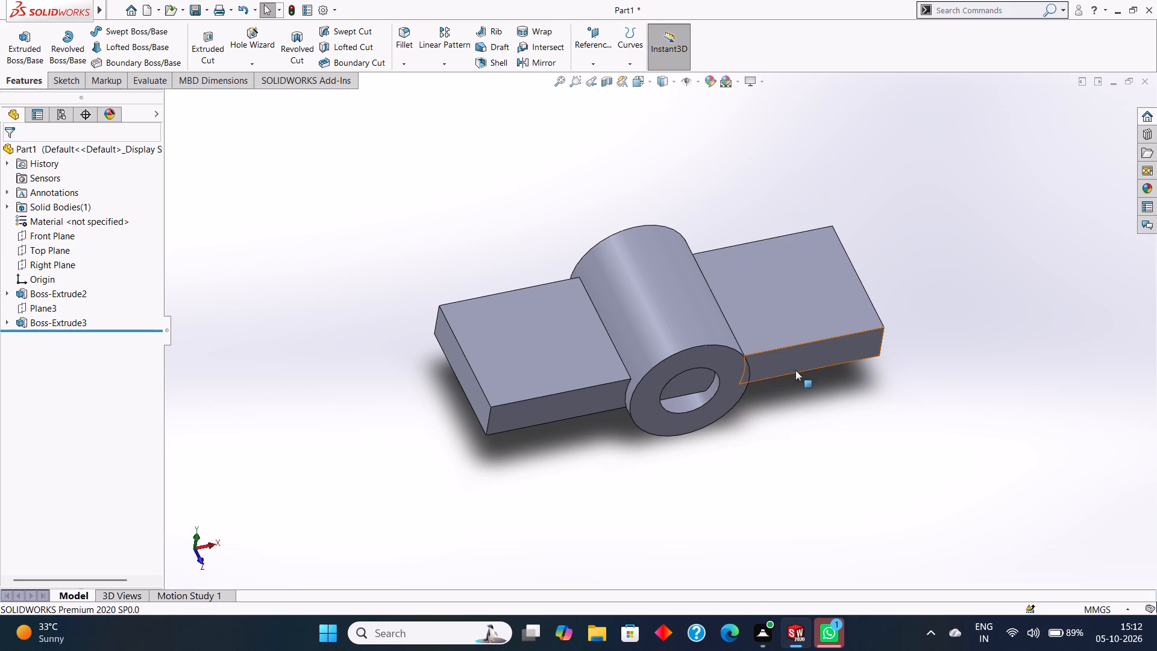
# Sketch a circle of 12.5 mm radius on the block's front face, concentric with and matching the cylinder's bore.
pyautogui.click(797, 360)
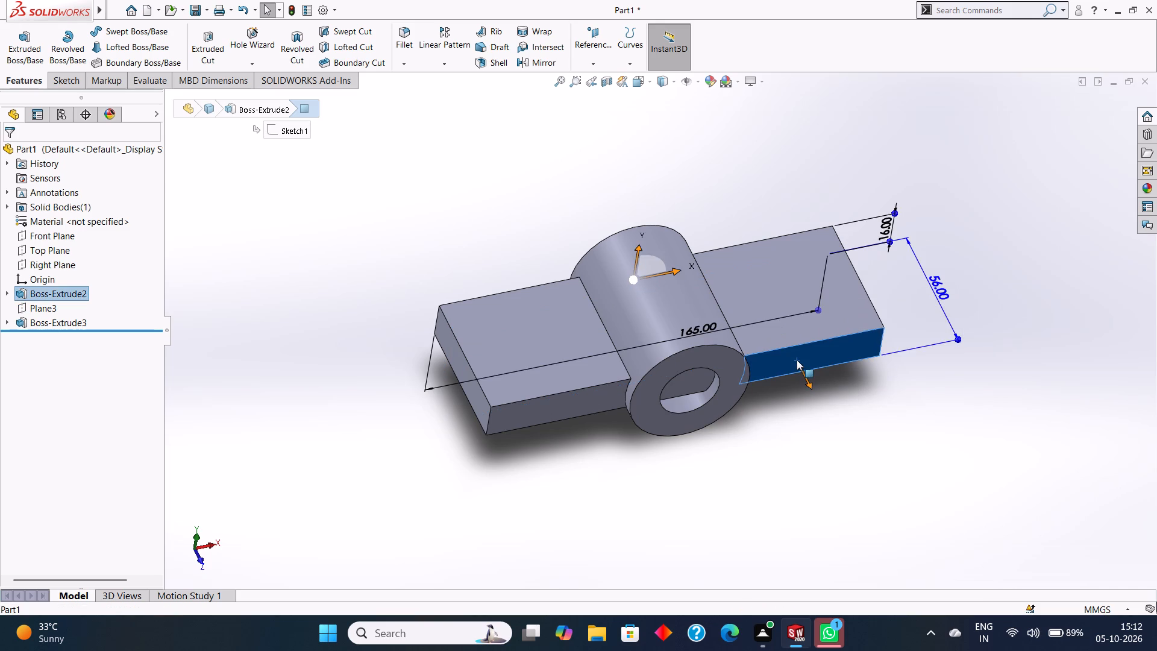
pyautogui.hotkey('ctrl', '8')
pyautogui.rightClick(772, 341)
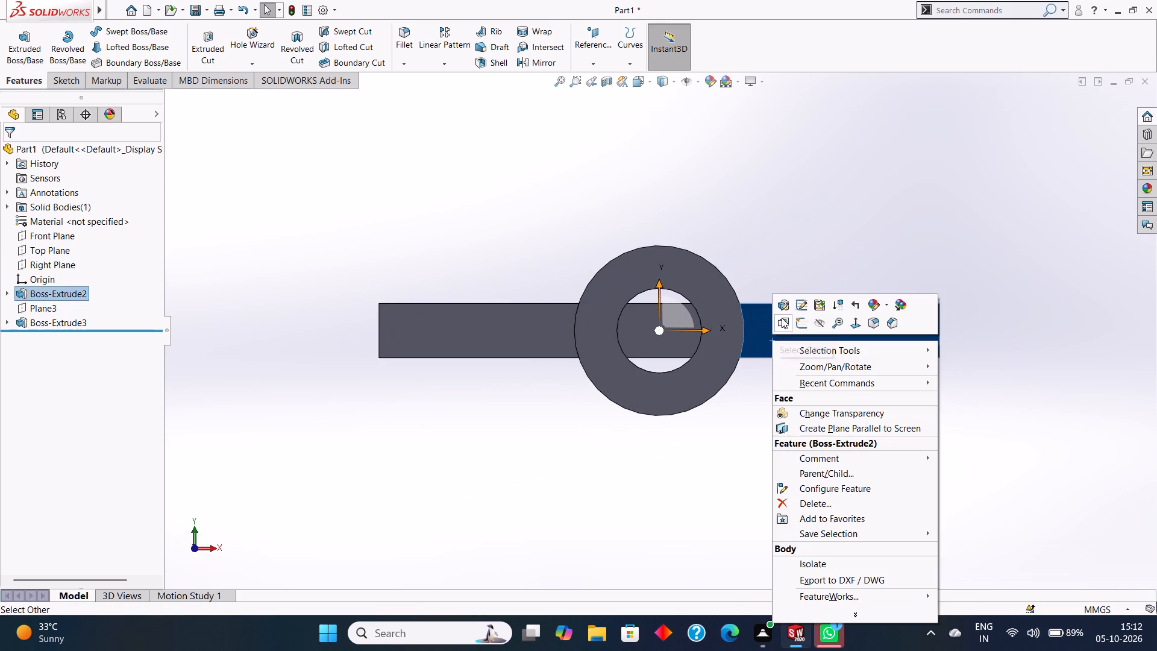
pyautogui.click(800, 324)
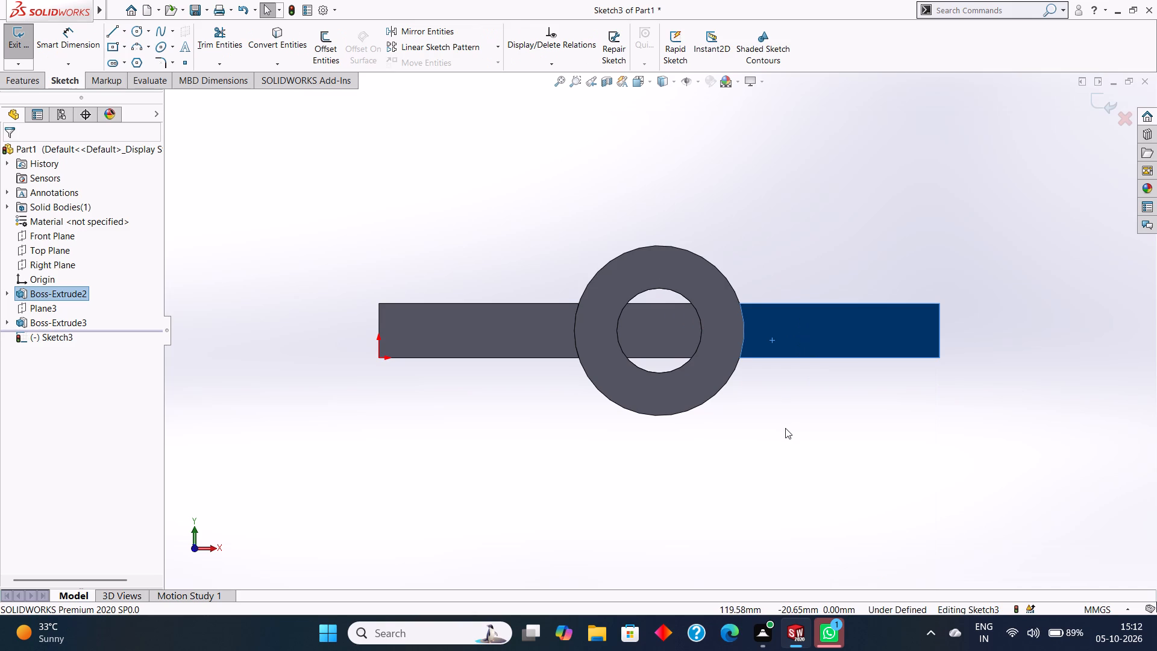
pyautogui.press('Escape')
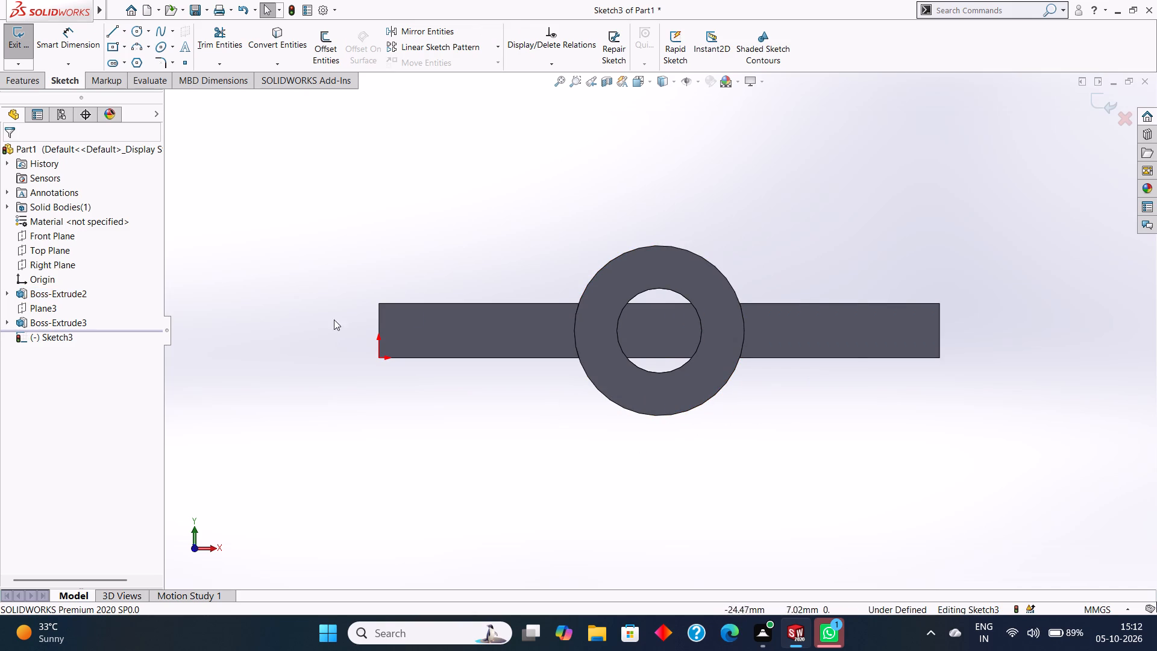
pyautogui.click(134, 30)
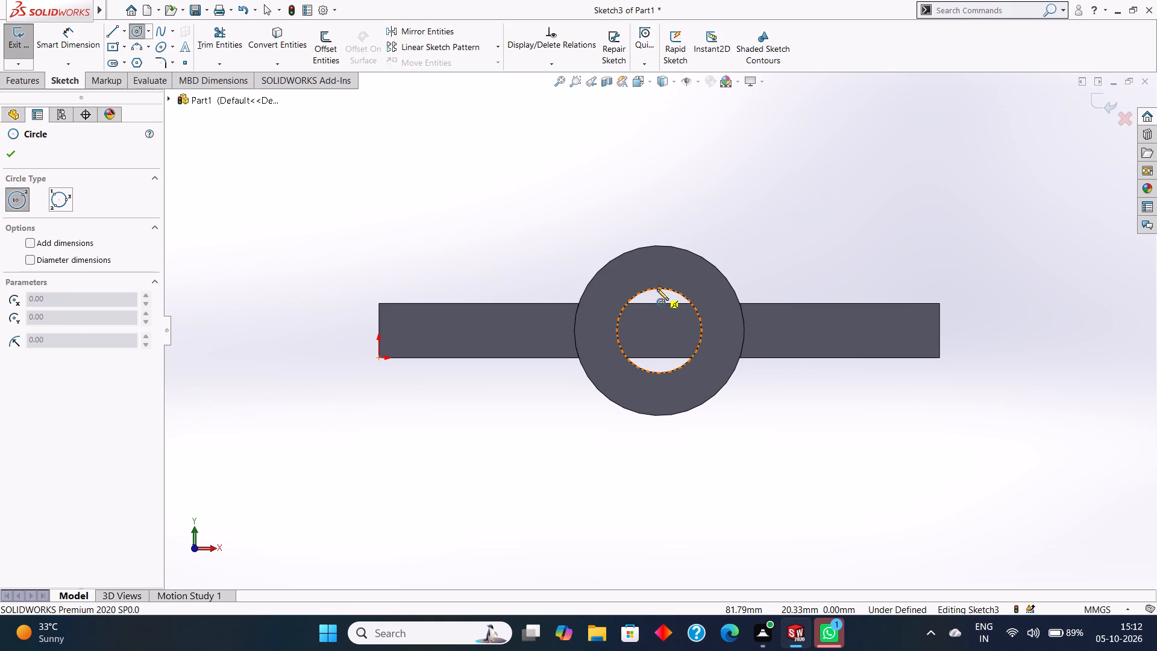
pyautogui.moveTo(659, 330); pyautogui.dragTo(674, 348)
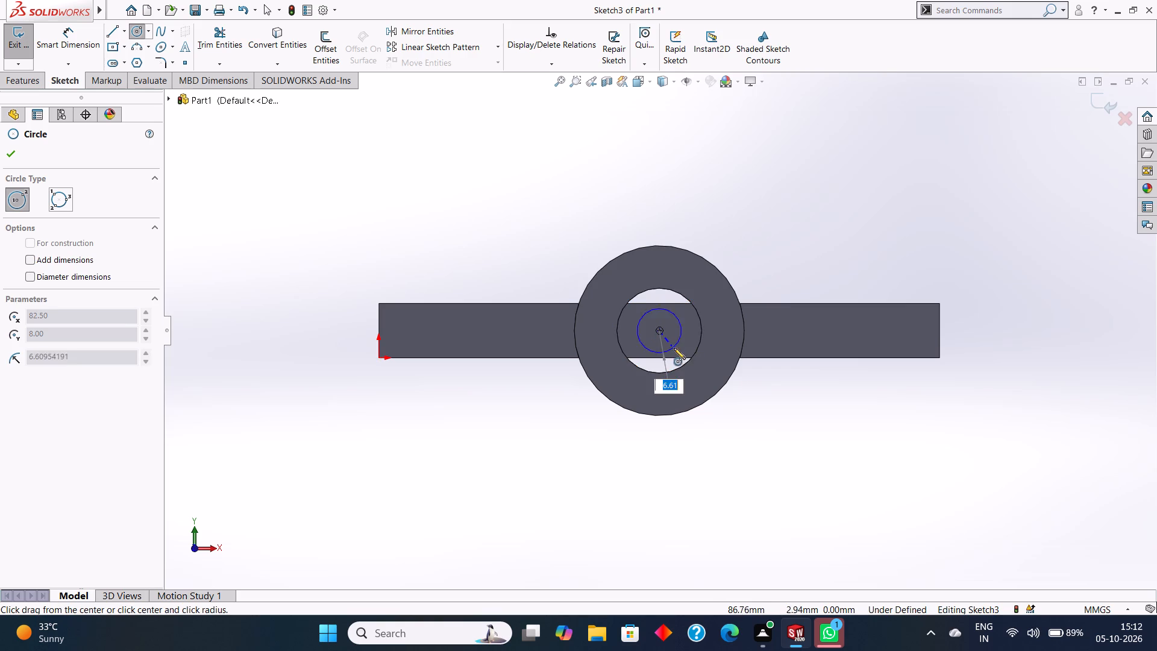
pyautogui.moveTo(674, 348); pyautogui.dragTo(684, 365)
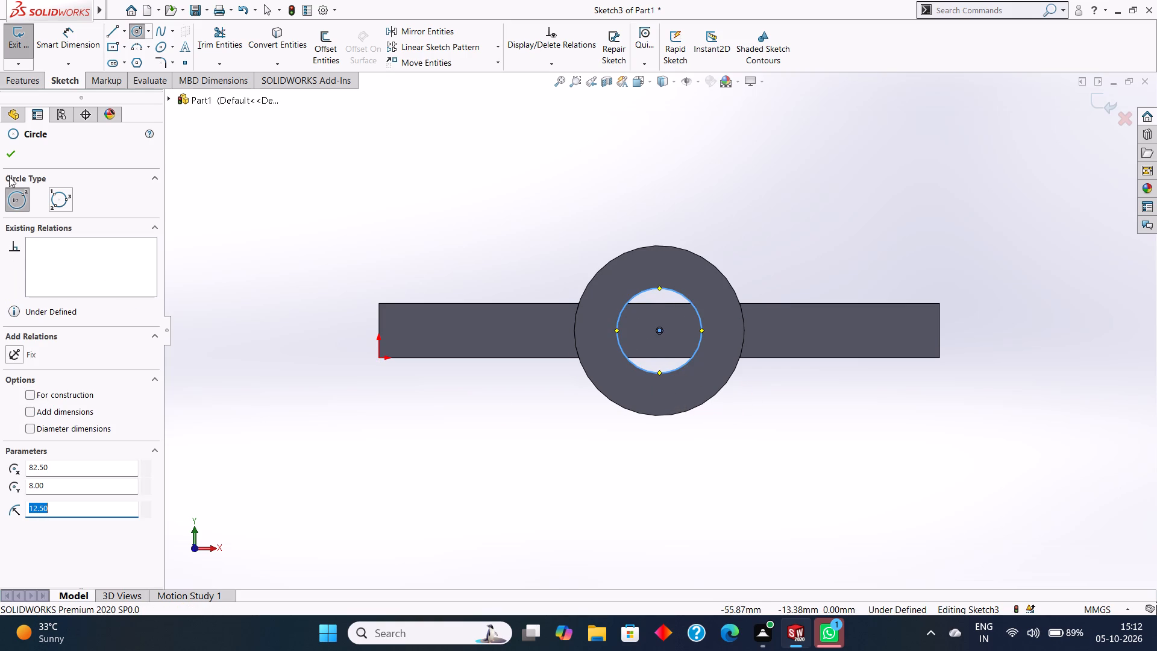
pyautogui.click(10, 161)
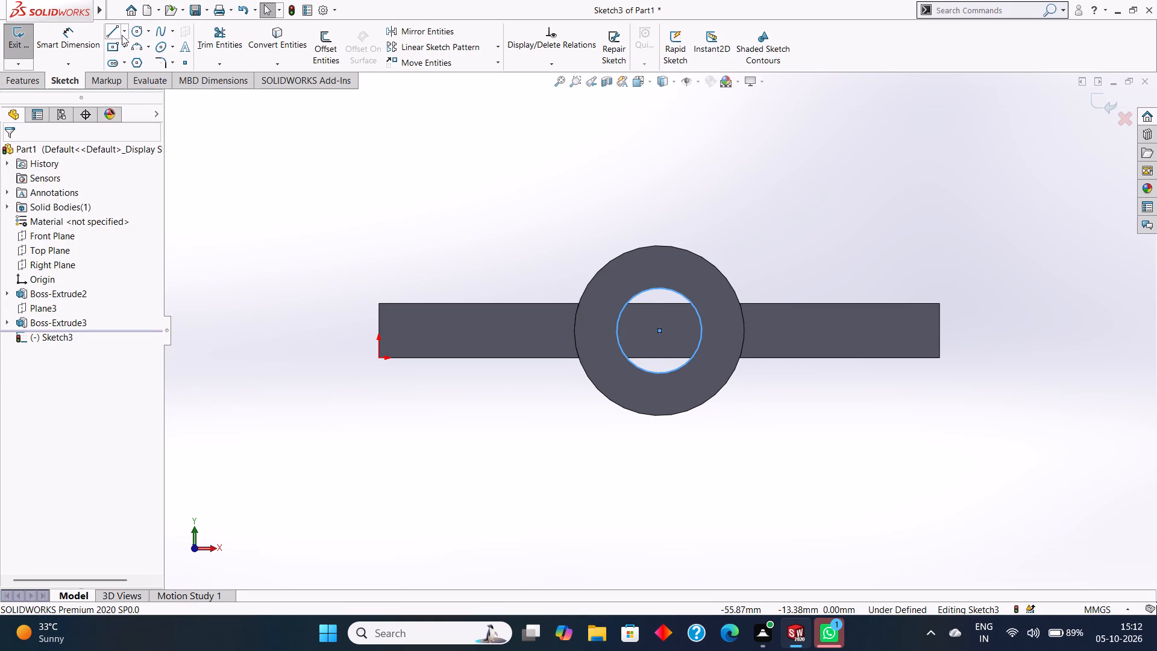
# Cut the bore circle Through All so the hole passes through the block inside the cylinder.
pyautogui.click(16, 78)
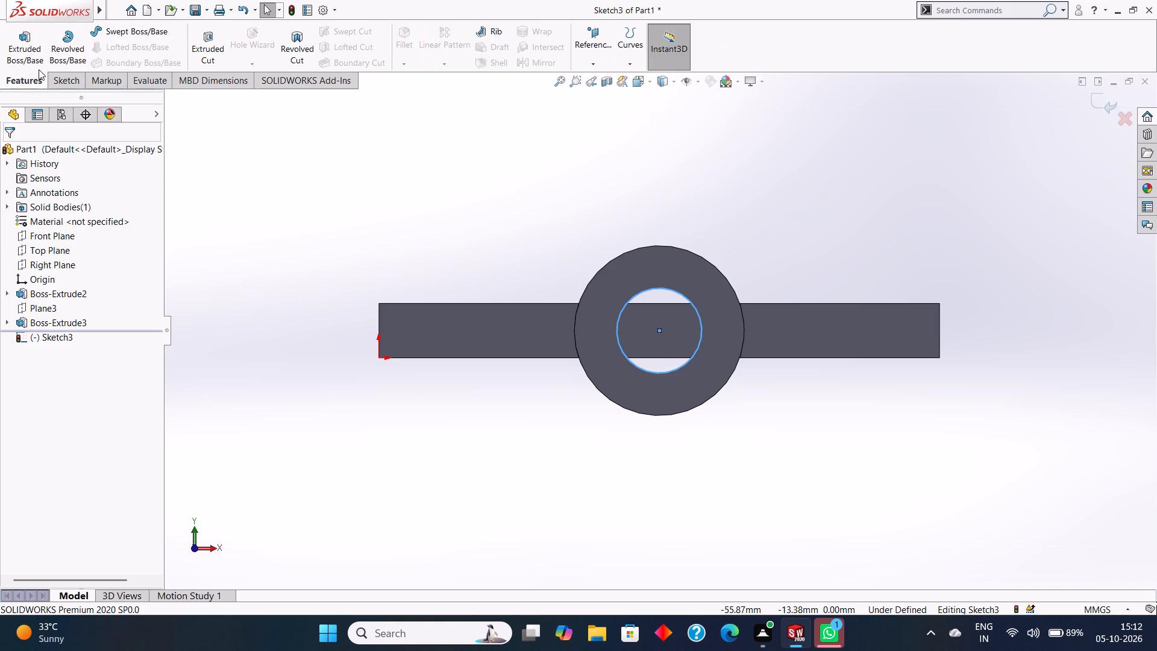
pyautogui.click(201, 54)
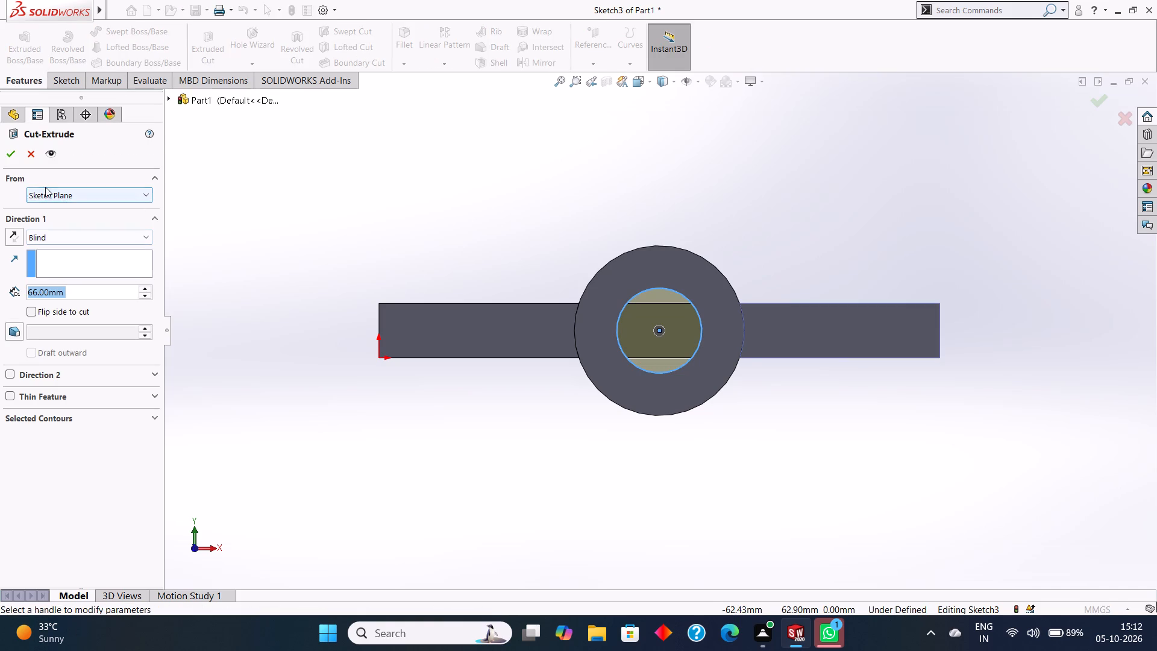
pyautogui.click(72, 237)
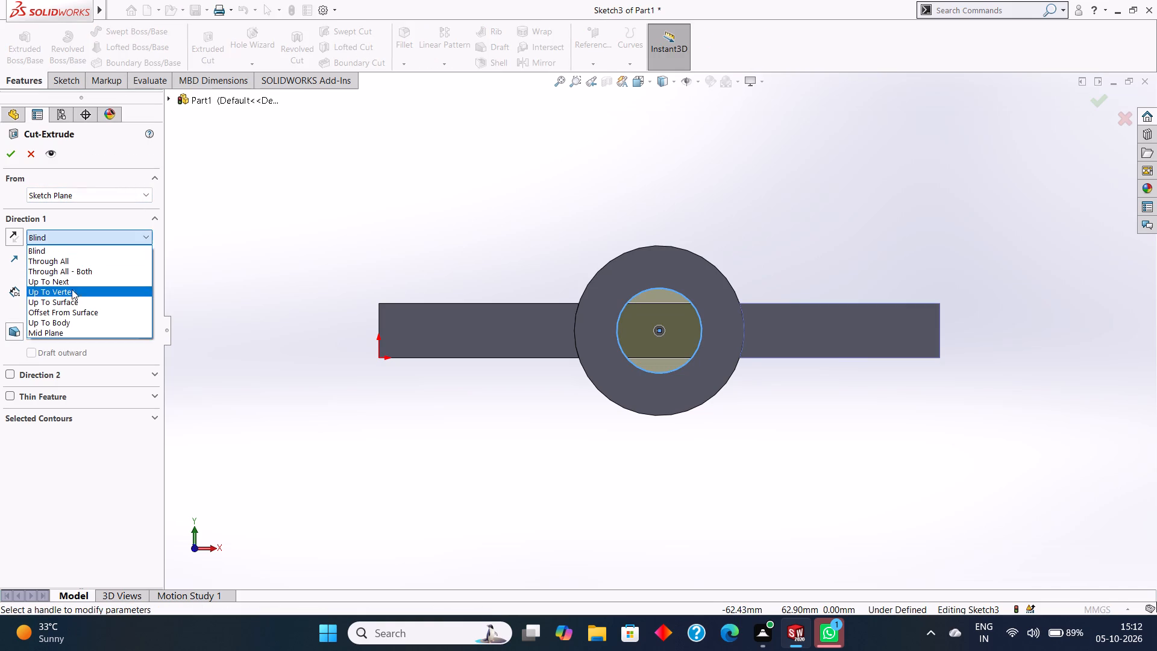
pyautogui.click(69, 260)
pyautogui.click(13, 153)
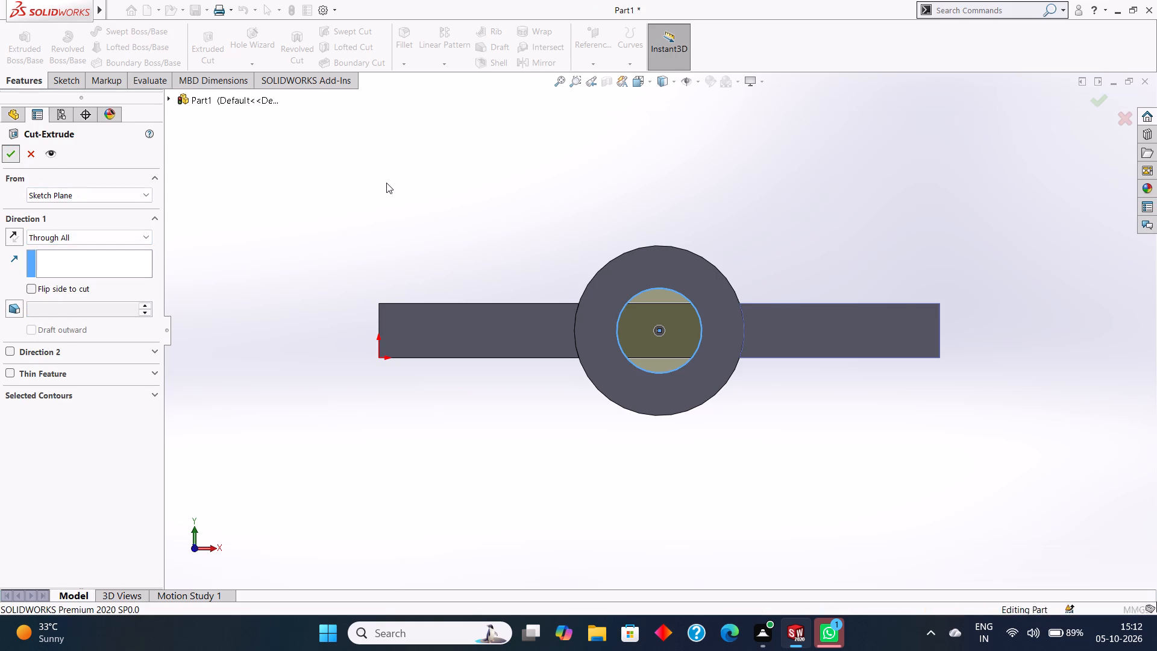
pyautogui.click(386, 183)
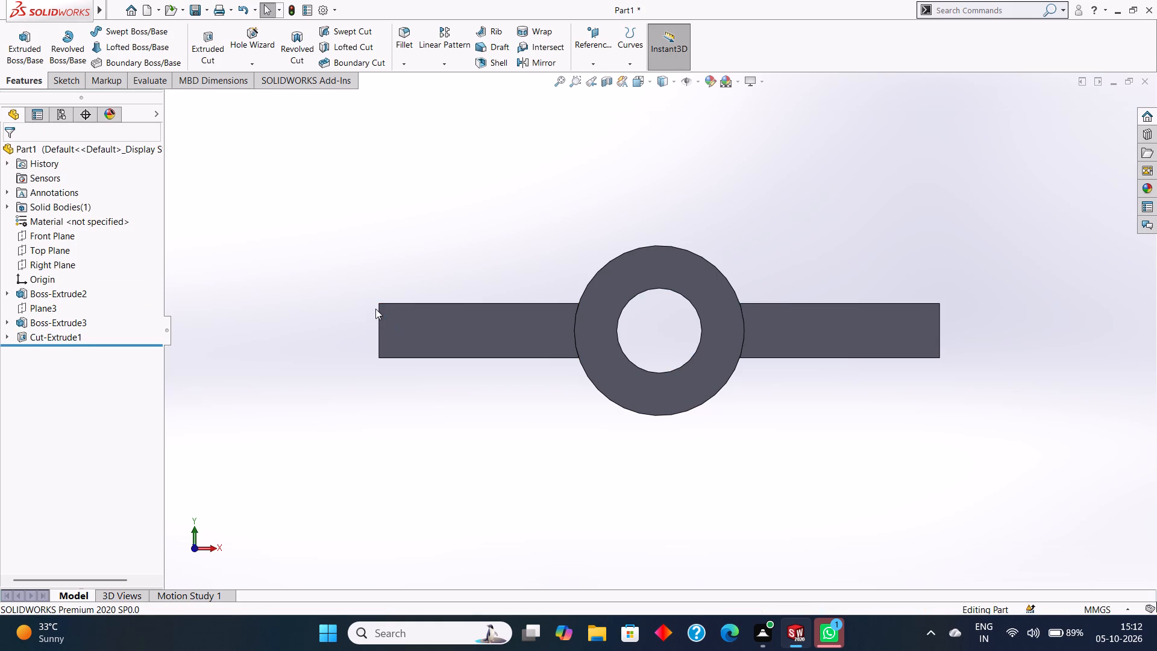
# On the cylinder's front ring face, sketch a circle centred on the bore with a radius of 60 mm.
pyautogui.rightClick(636, 258)
pyautogui.click(662, 237)
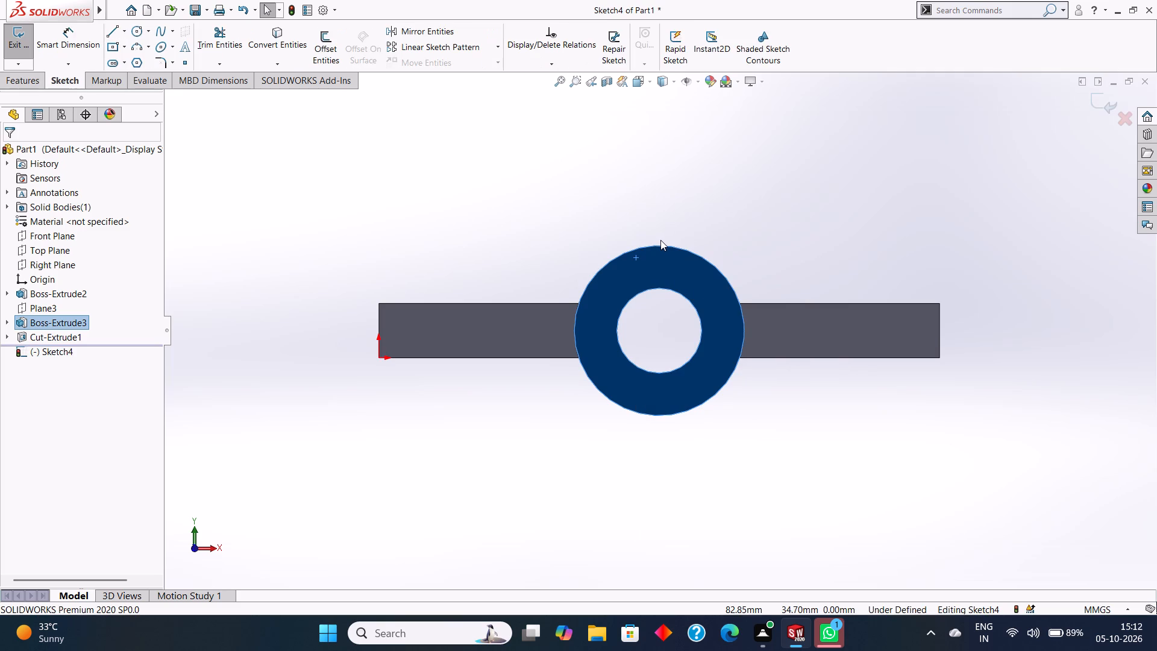
pyautogui.press('Escape')
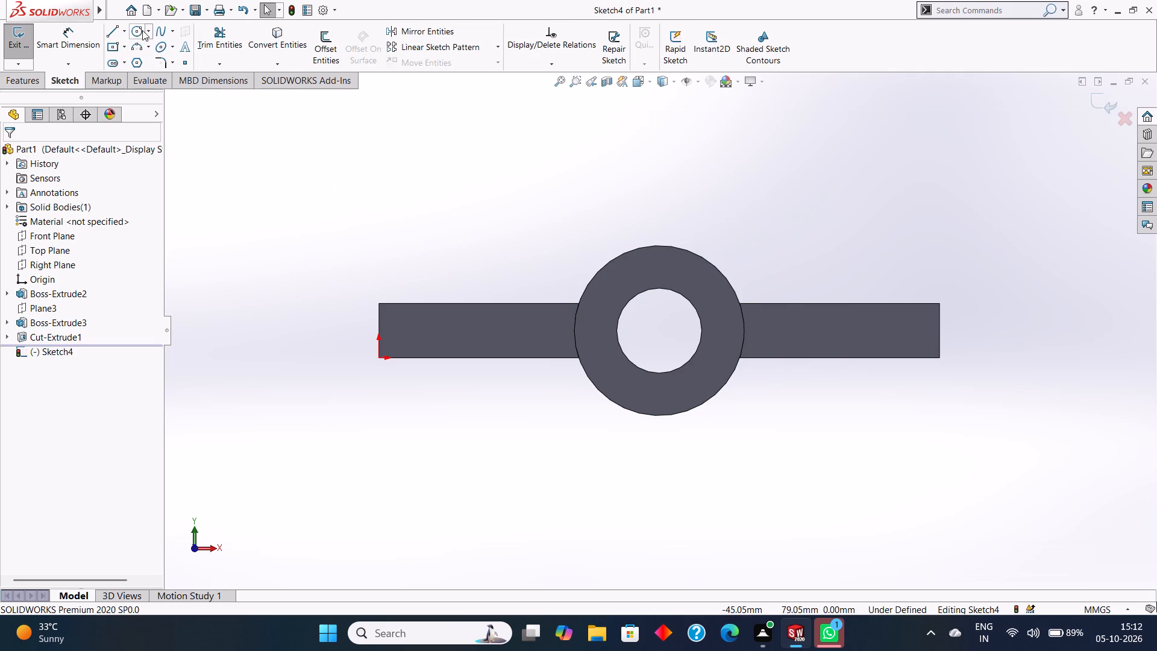
pyautogui.click(139, 30)
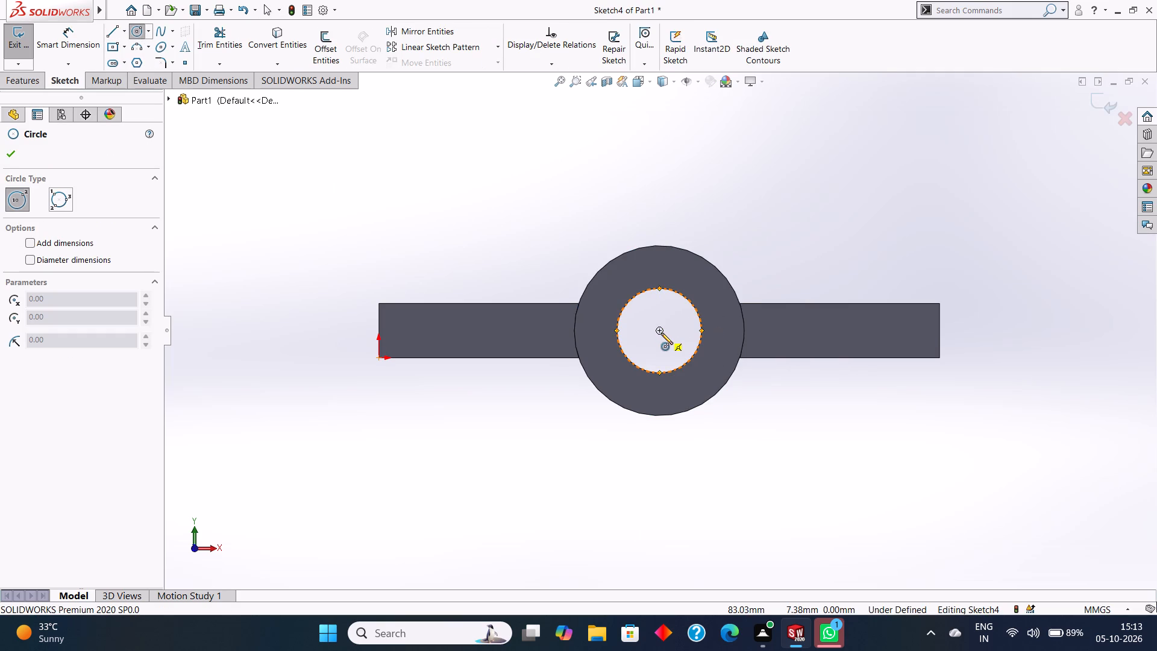
pyautogui.moveTo(660, 330); pyautogui.dragTo(733, 440)
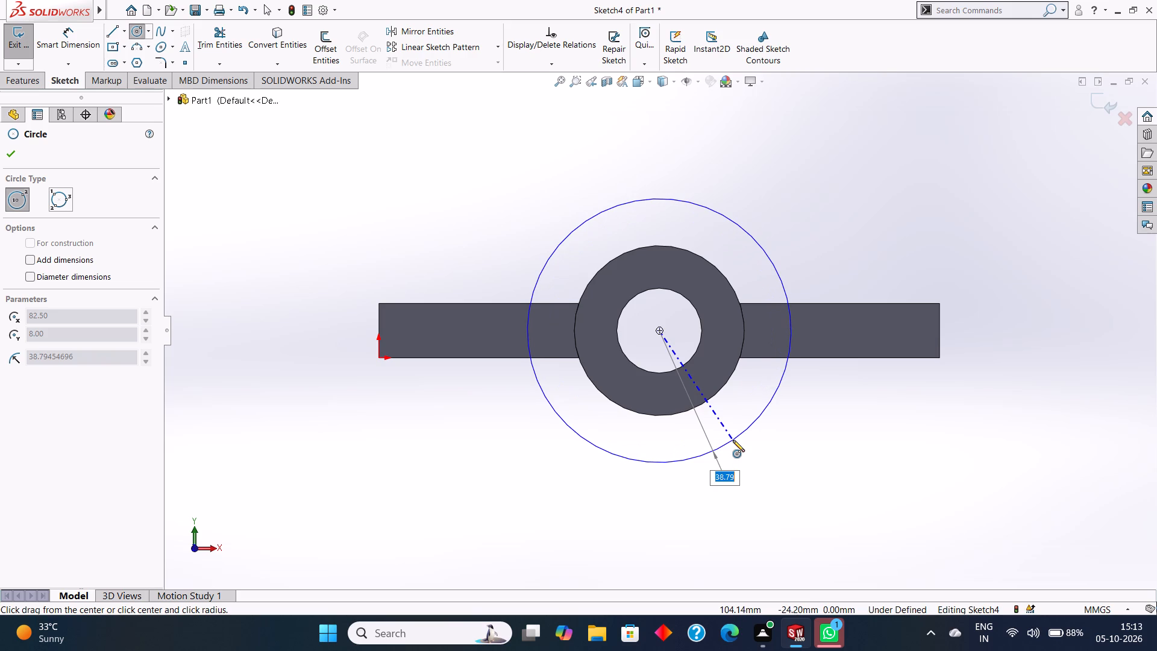
pyautogui.moveTo(733, 440); pyautogui.dragTo(735, 444)
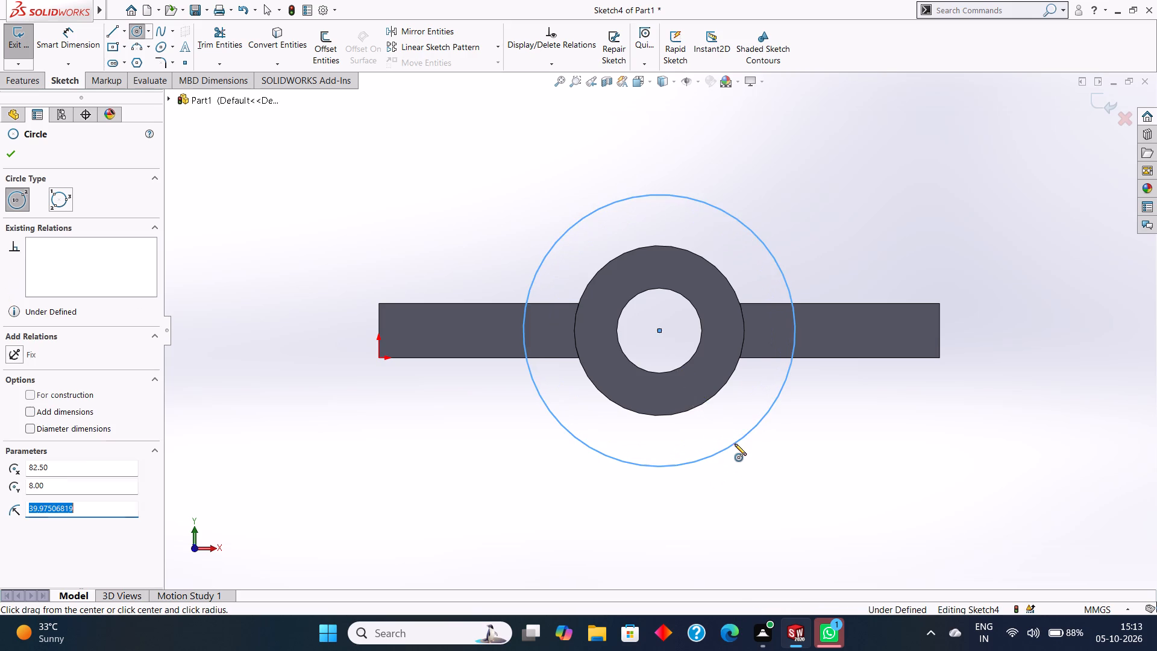
pyautogui.press('BackSpace')
pyautogui.write('60')
pyautogui.press('Return')
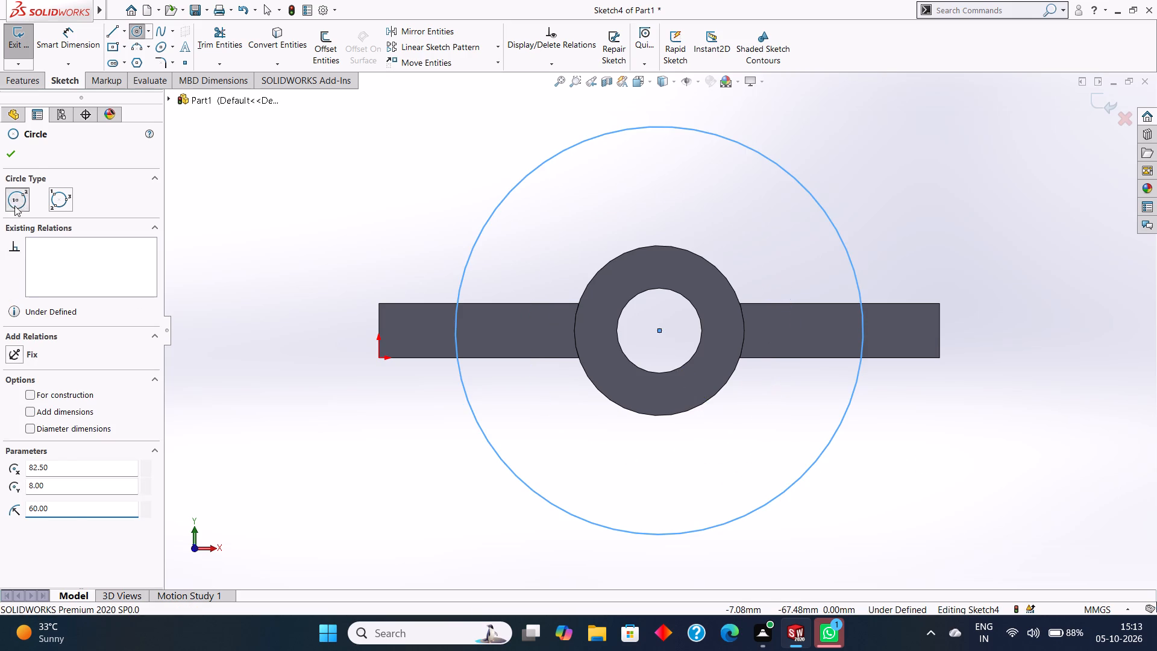
pyautogui.click(12, 149)
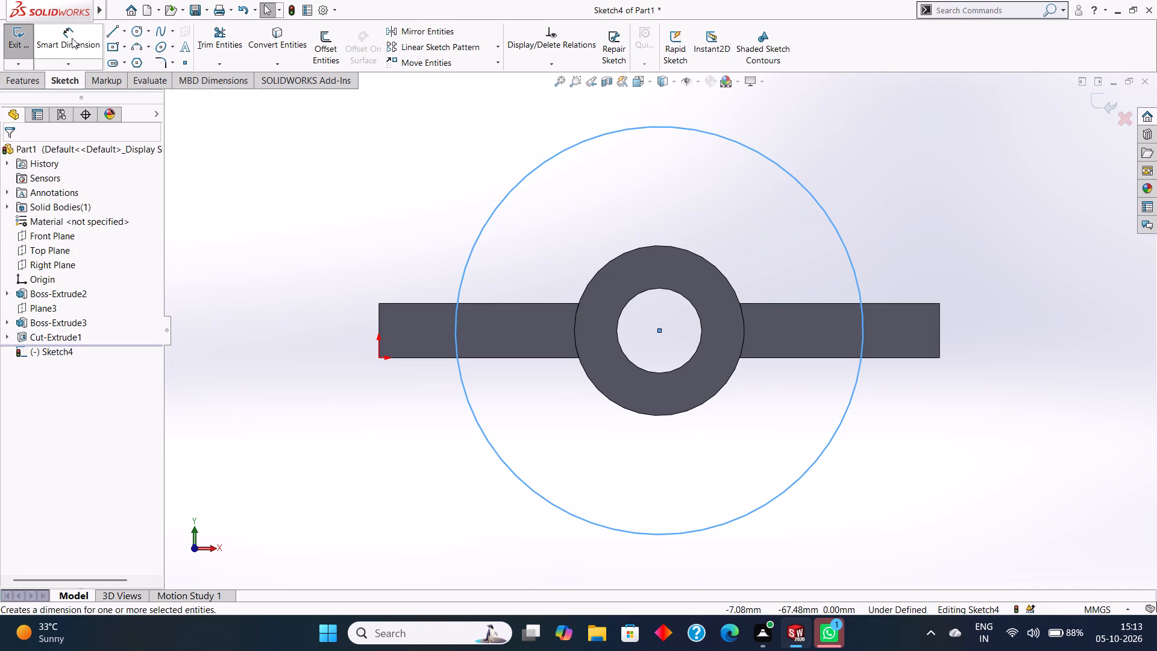
# Sketch a second circle sharing the bore's centre, with a radius of 90 mm.
pyautogui.click(134, 33)
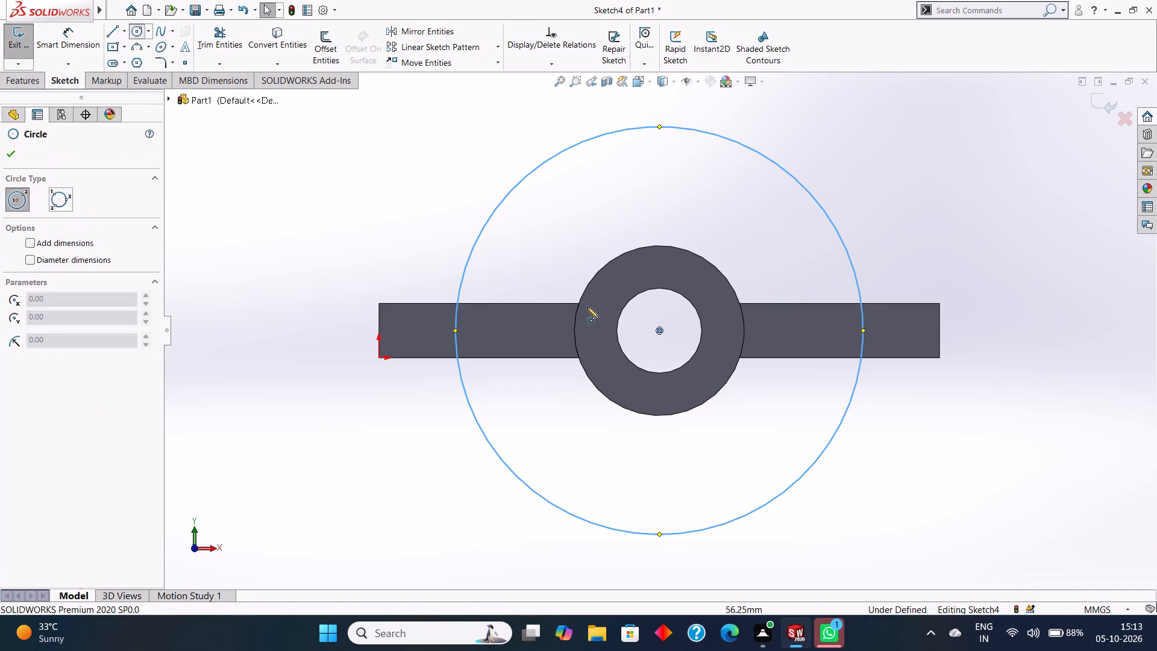
pyautogui.moveTo(660, 330); pyautogui.dragTo(877, 481)
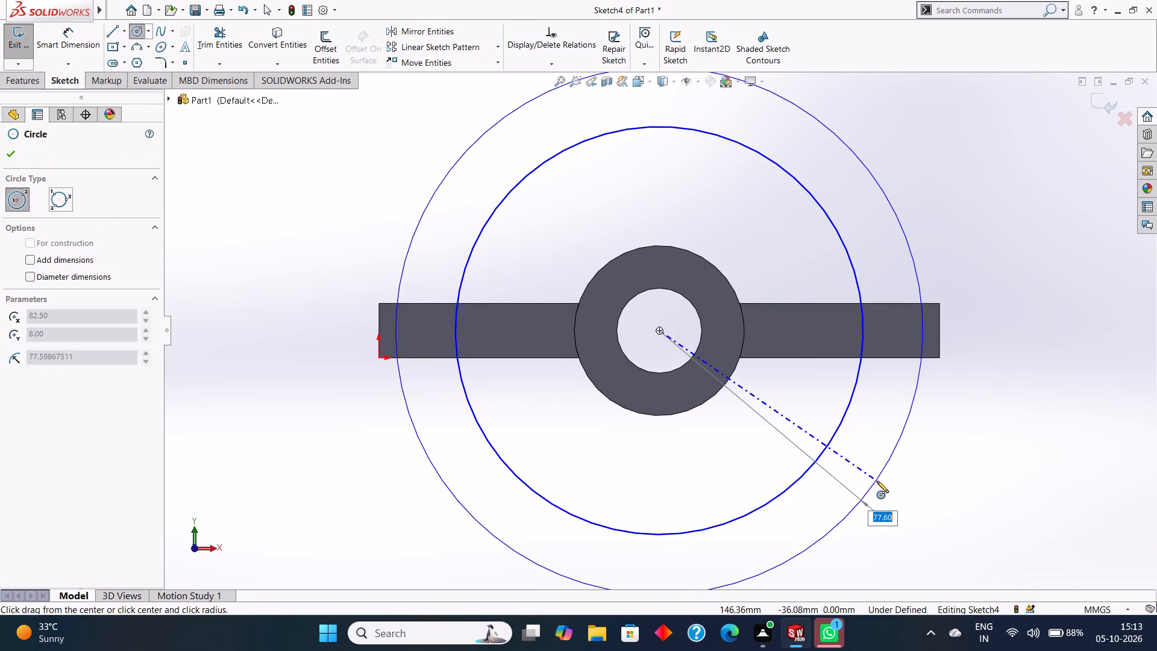
pyautogui.moveTo(877, 481); pyautogui.dragTo(878, 482)
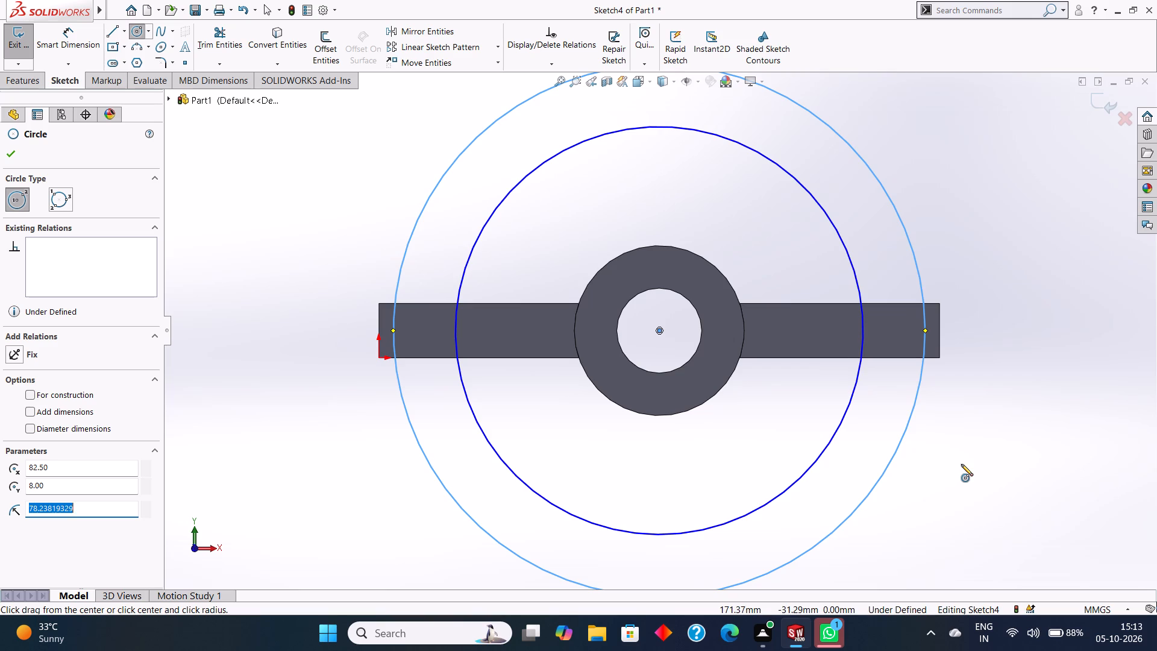
pyautogui.press('BackSpace')
pyautogui.write('90')
pyautogui.press('Return')
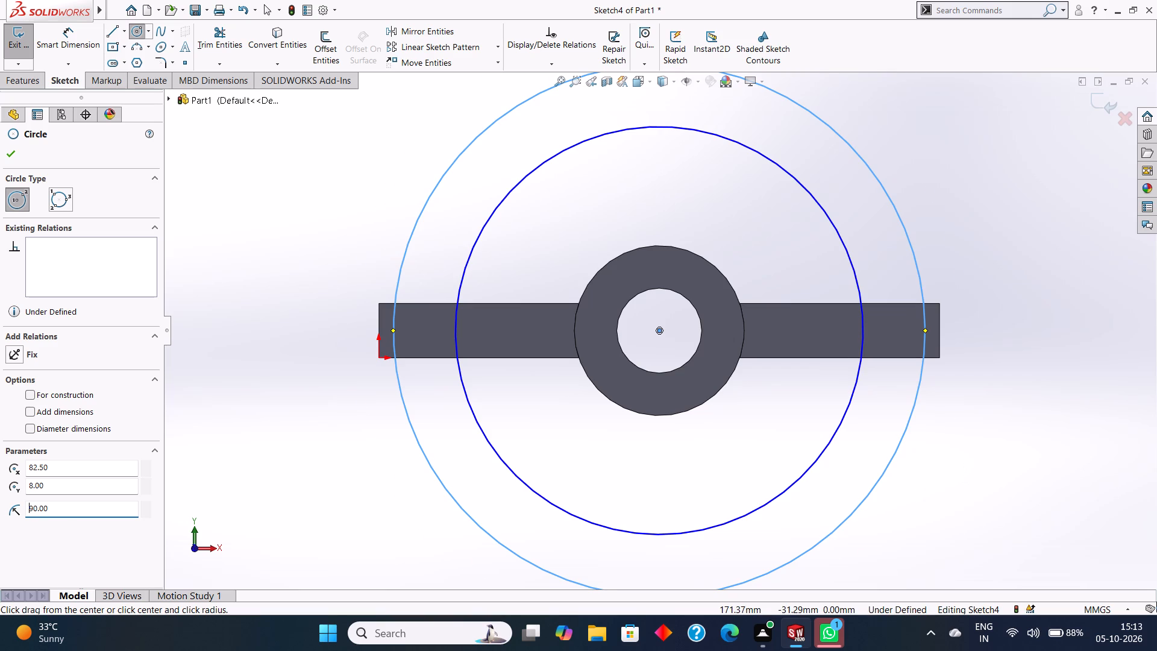
pyautogui.scroll(1, 0, 650)
pyautogui.click(10, 154)
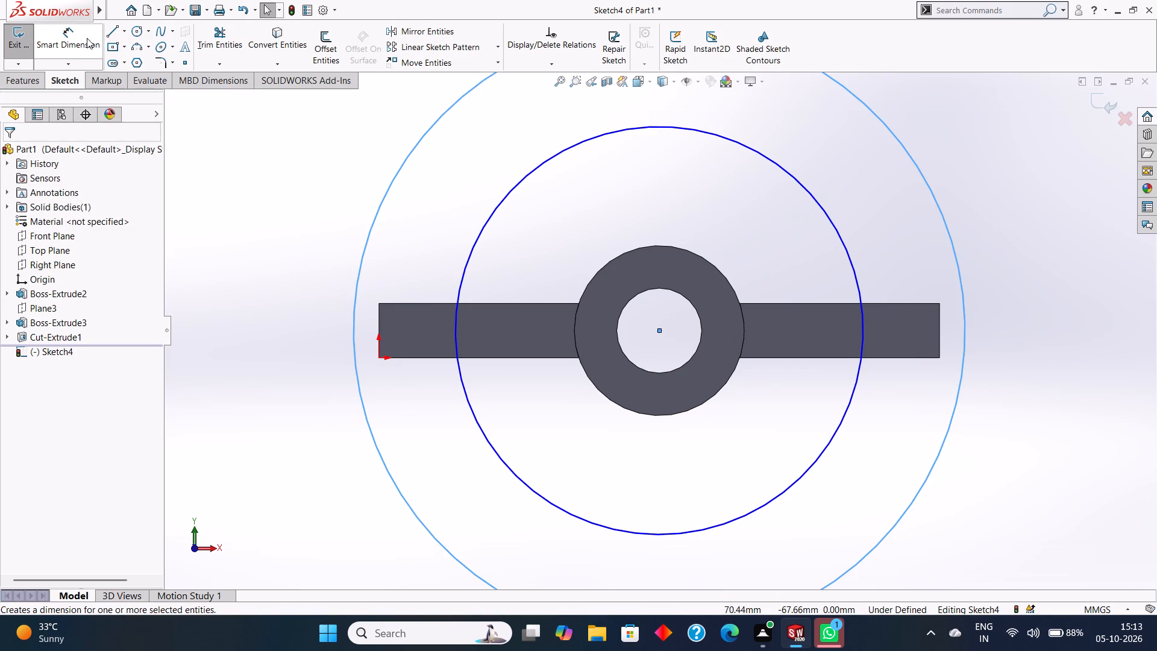
# Sketch a third circle concentric with the bore, between the two existing sketch circles, with a radius of 75 mm.
pyautogui.click(135, 31)
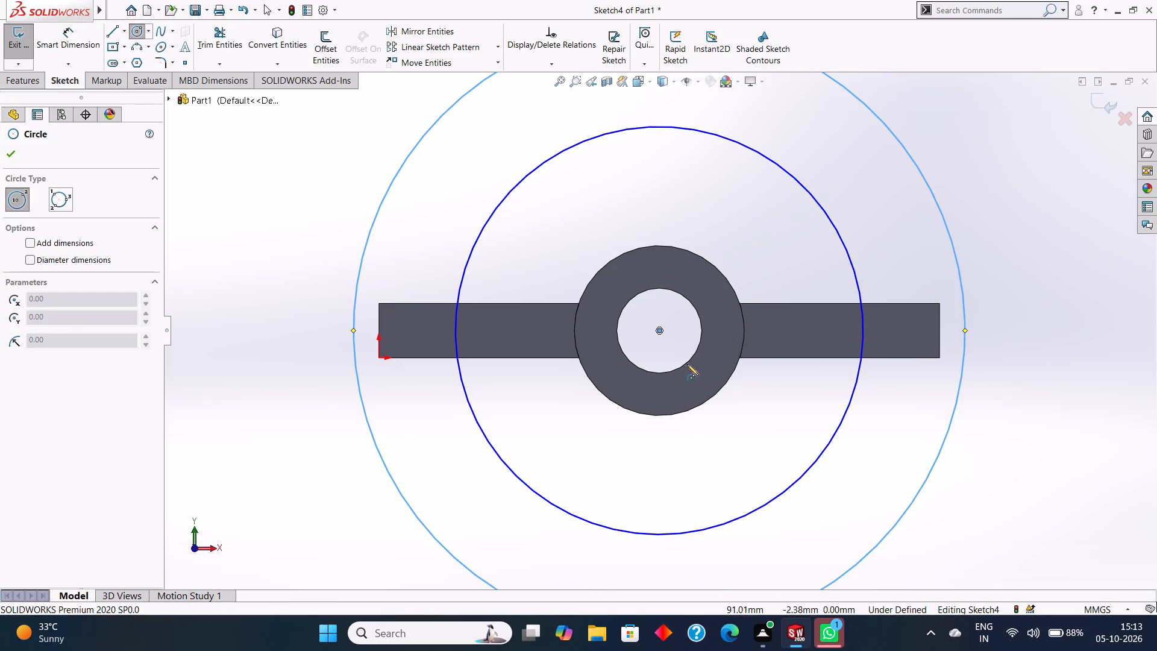
pyautogui.click(660, 330)
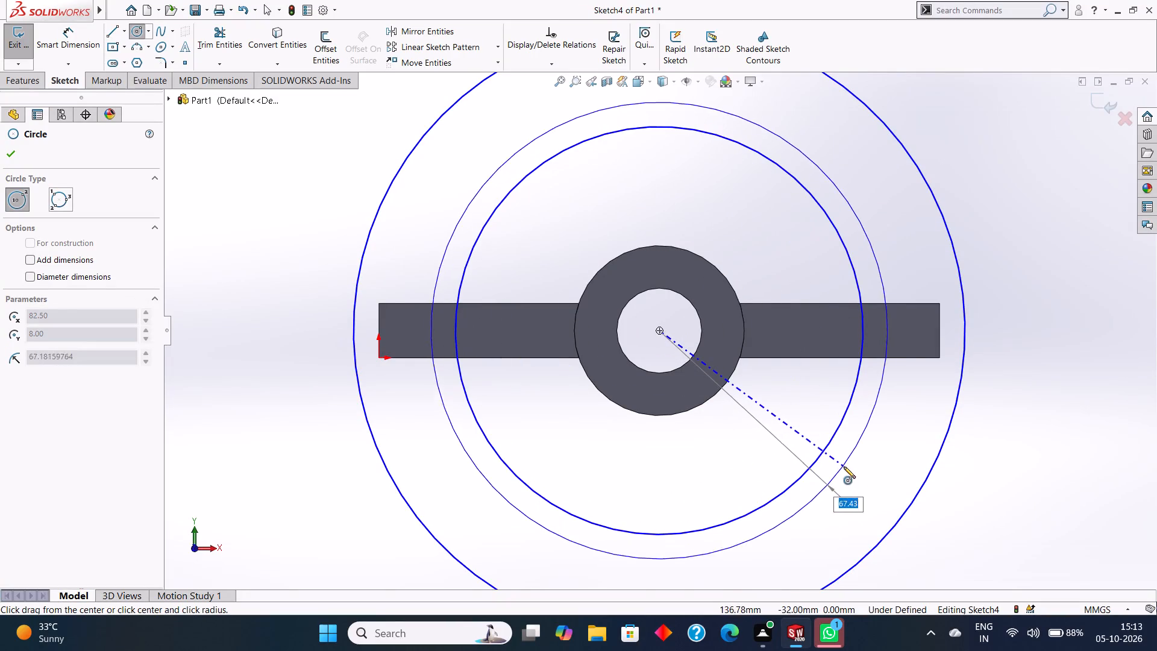
pyautogui.write('75')
pyautogui.press('Return')
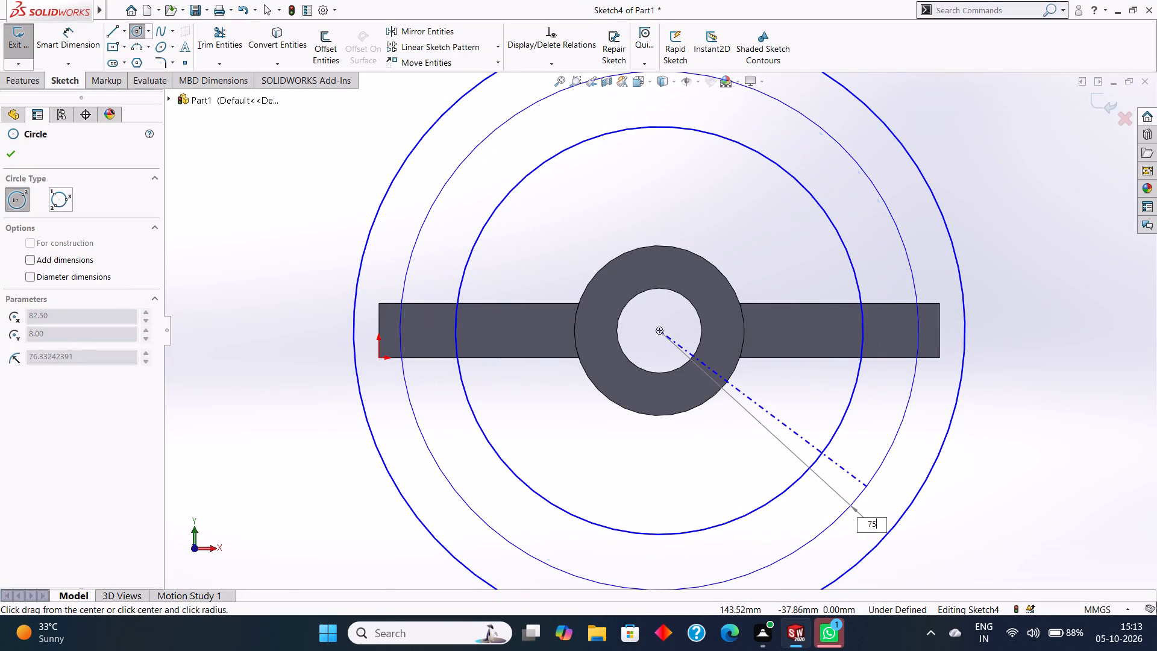
pyautogui.click(14, 155)
# Add diameter dimensions to the inner, middle and outer concentric circles, accepting their sizes as drawn.
pyautogui.scroll(3, 609, 366)
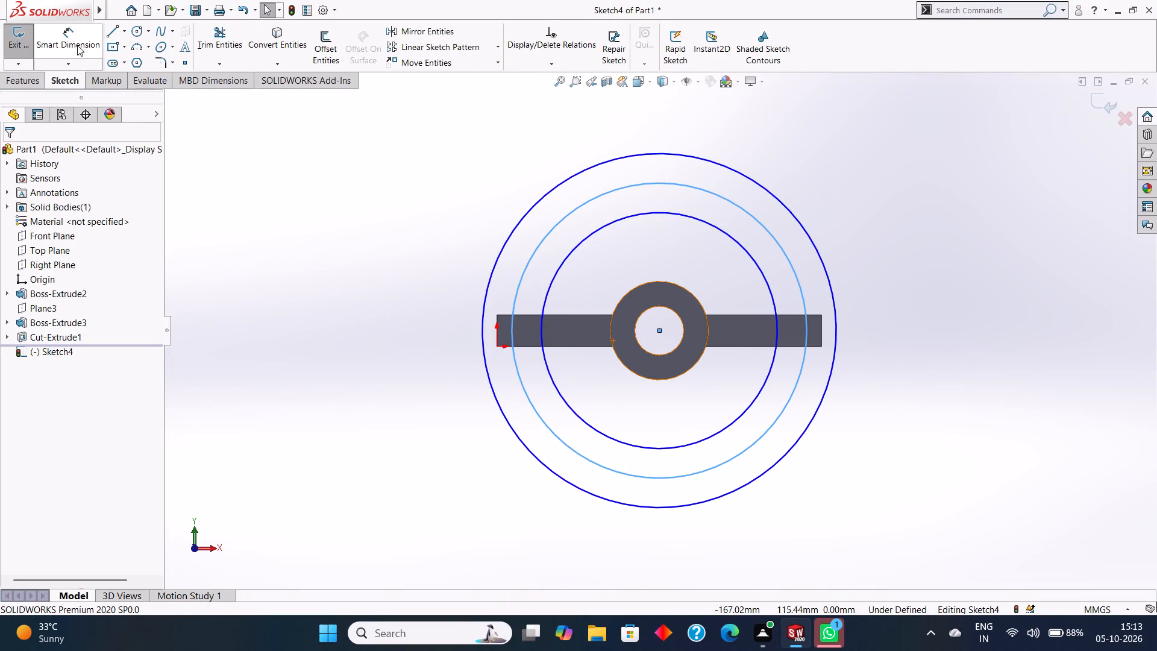
pyautogui.click(77, 31)
pyautogui.click(755, 260)
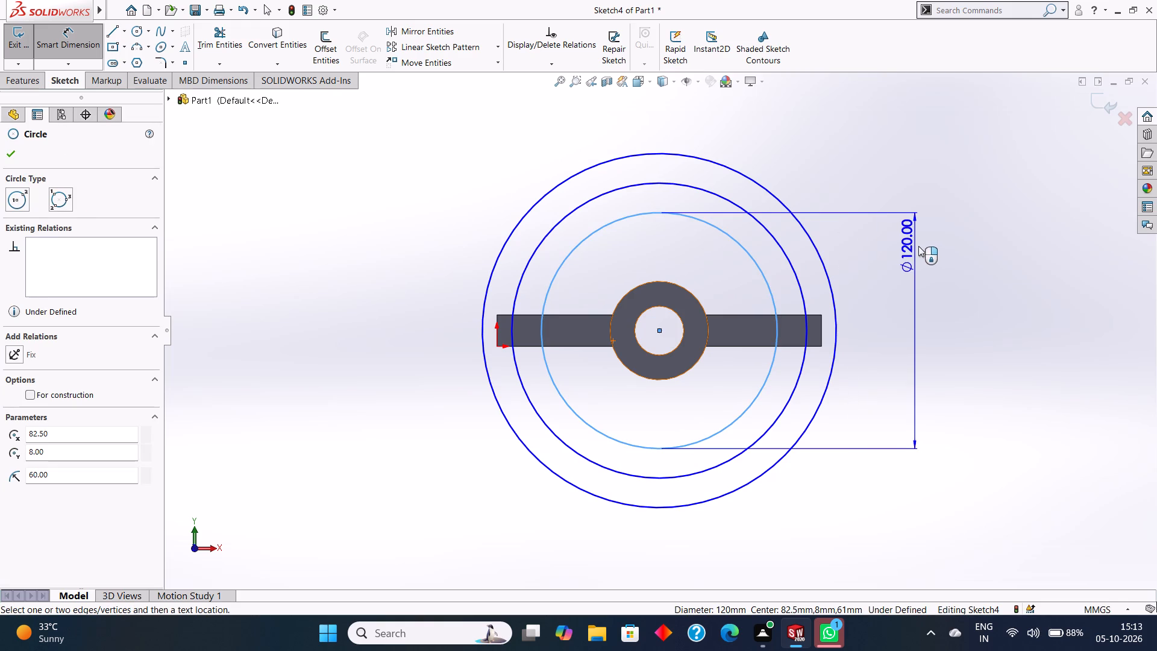
pyautogui.click(929, 244)
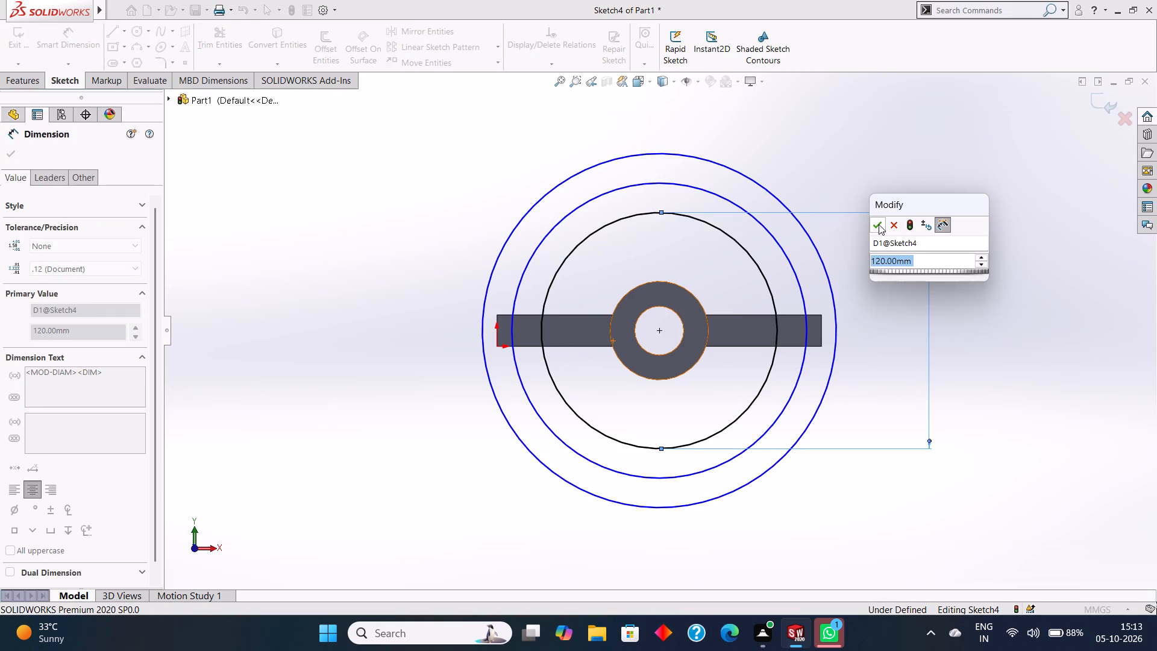
pyautogui.click(879, 224)
pyautogui.click(727, 200)
pyautogui.click(997, 269)
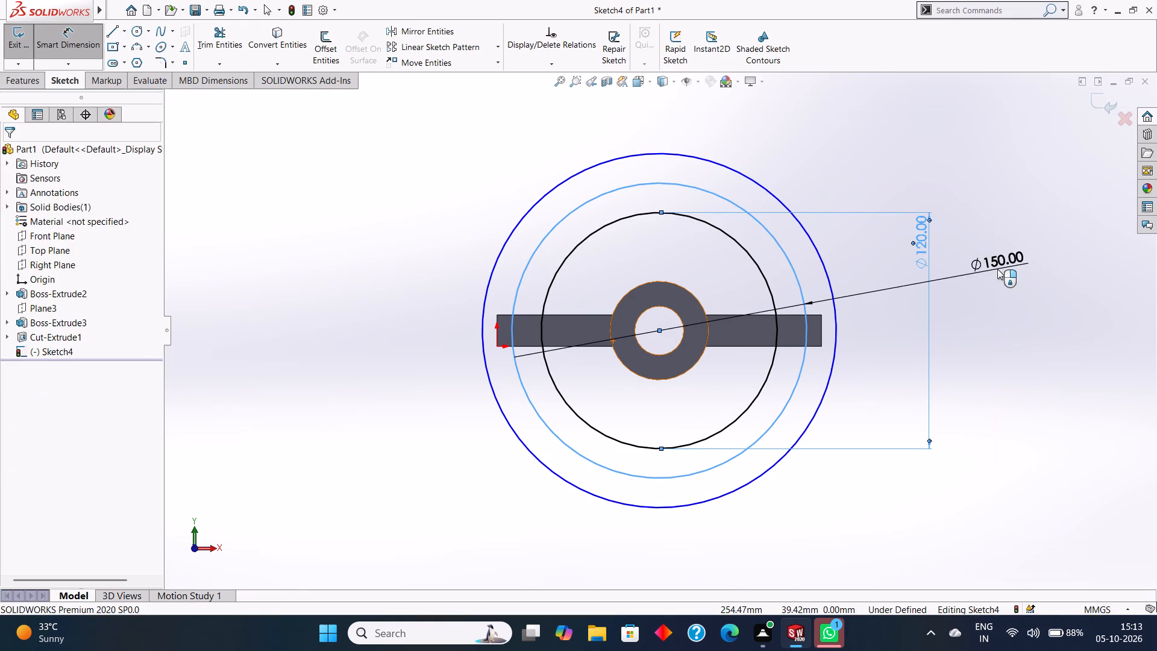
pyautogui.click(941, 250)
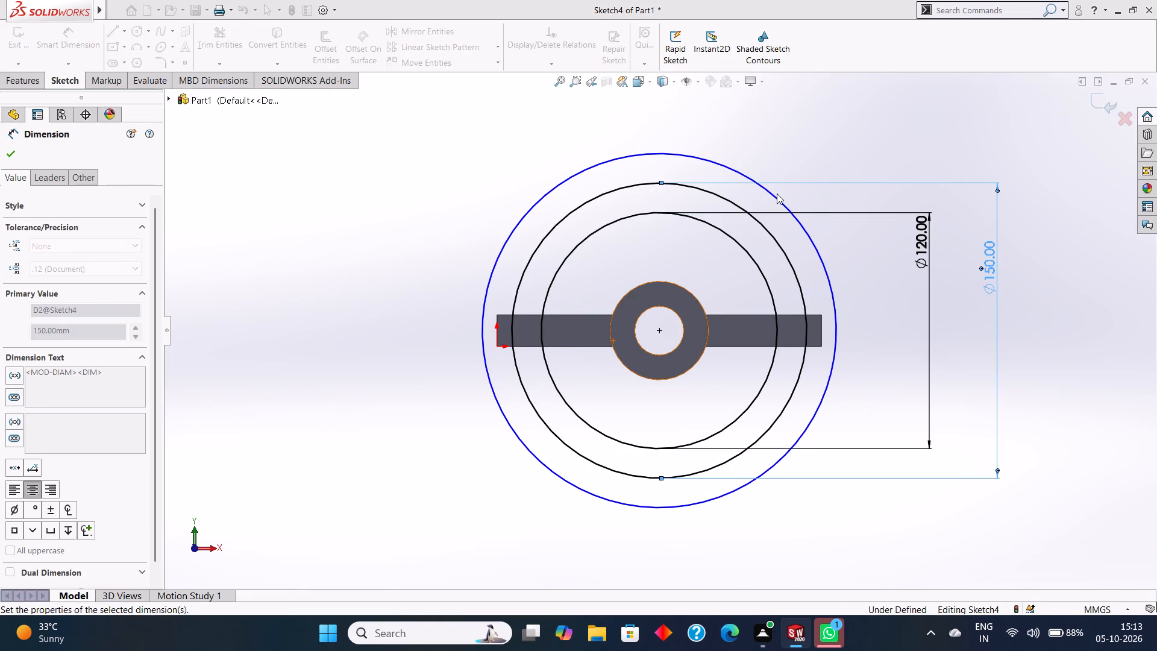
pyautogui.click(723, 166)
pyautogui.click(1076, 275)
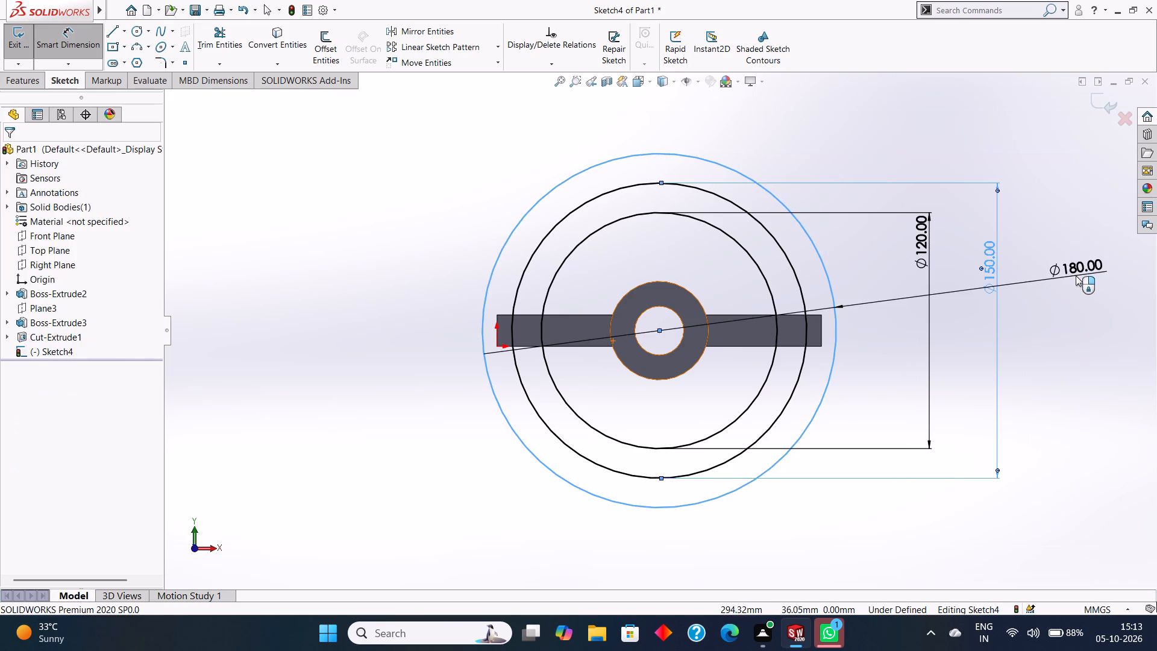
pyautogui.click(1024, 256)
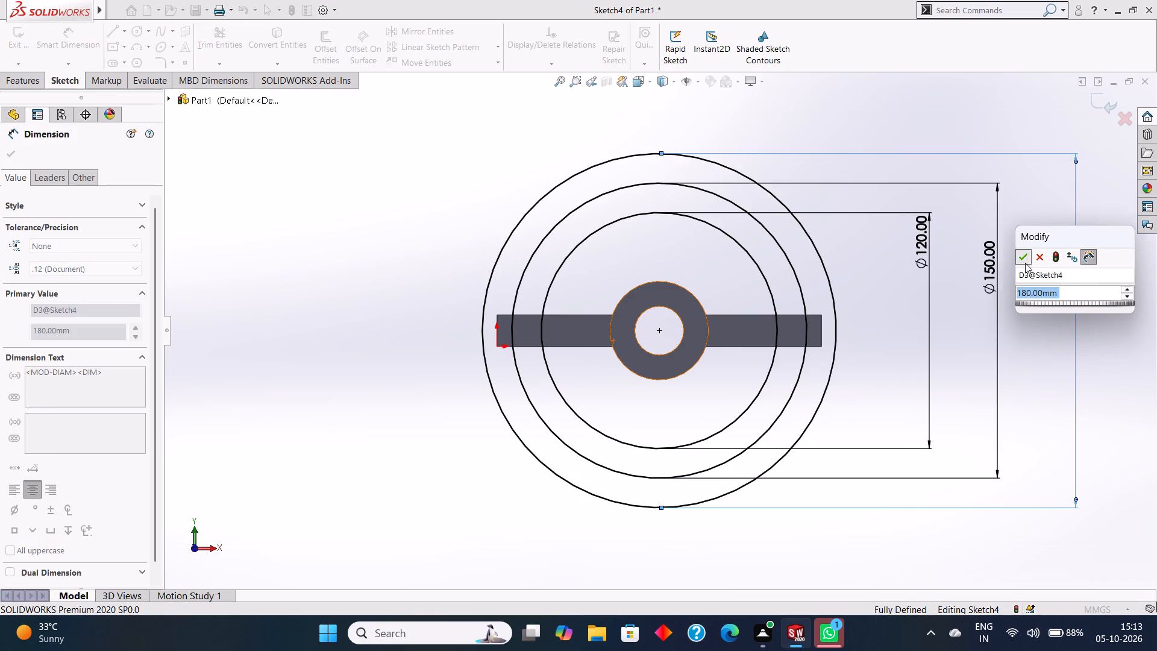
pyautogui.click(13, 160)
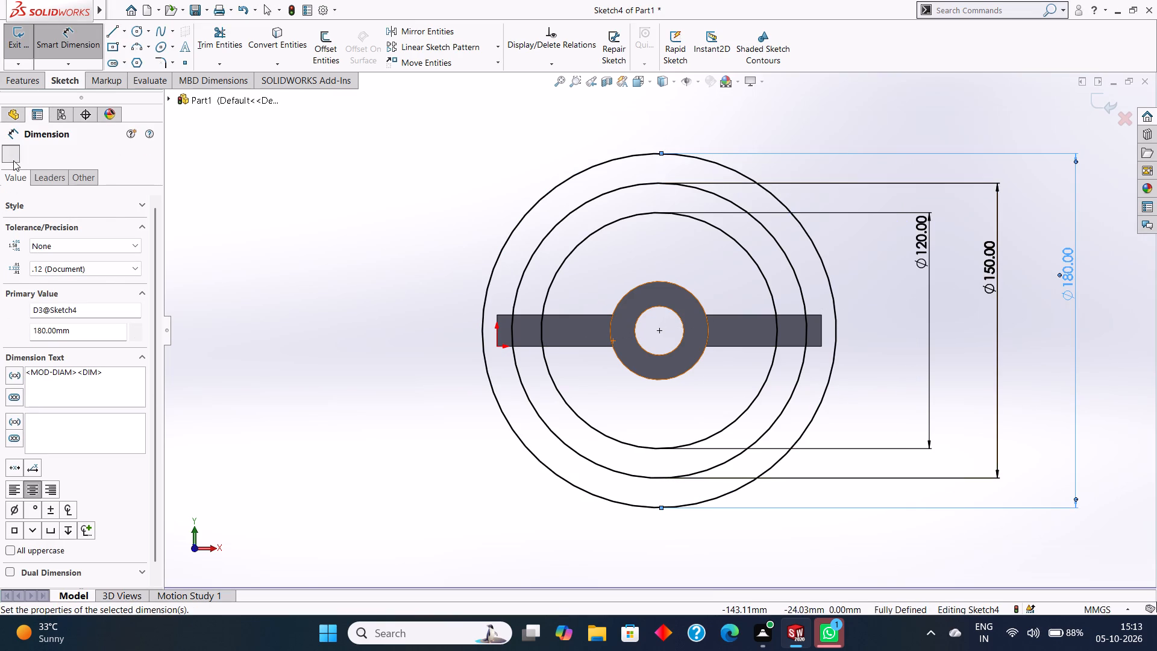
# Draw two centerlines from the circles' common centre to the outermost circle: one horizontal towards +X and one vertical towards +Y.
pyautogui.click(122, 35)
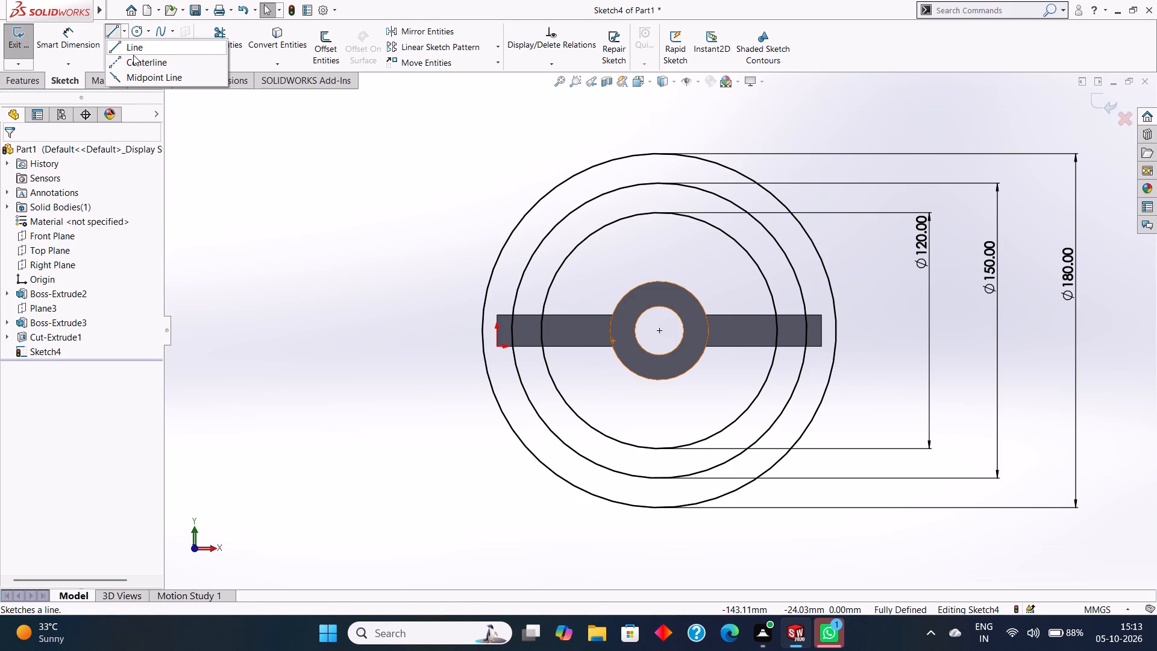
pyautogui.click(134, 58)
pyautogui.click(657, 331)
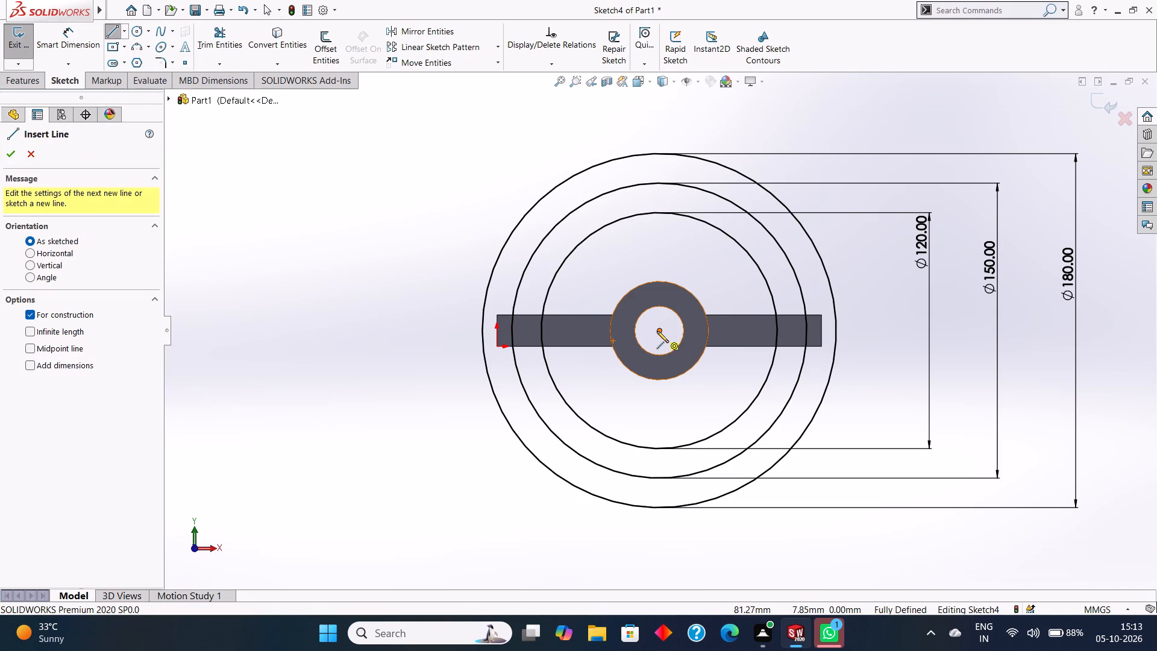
pyautogui.click(837, 329)
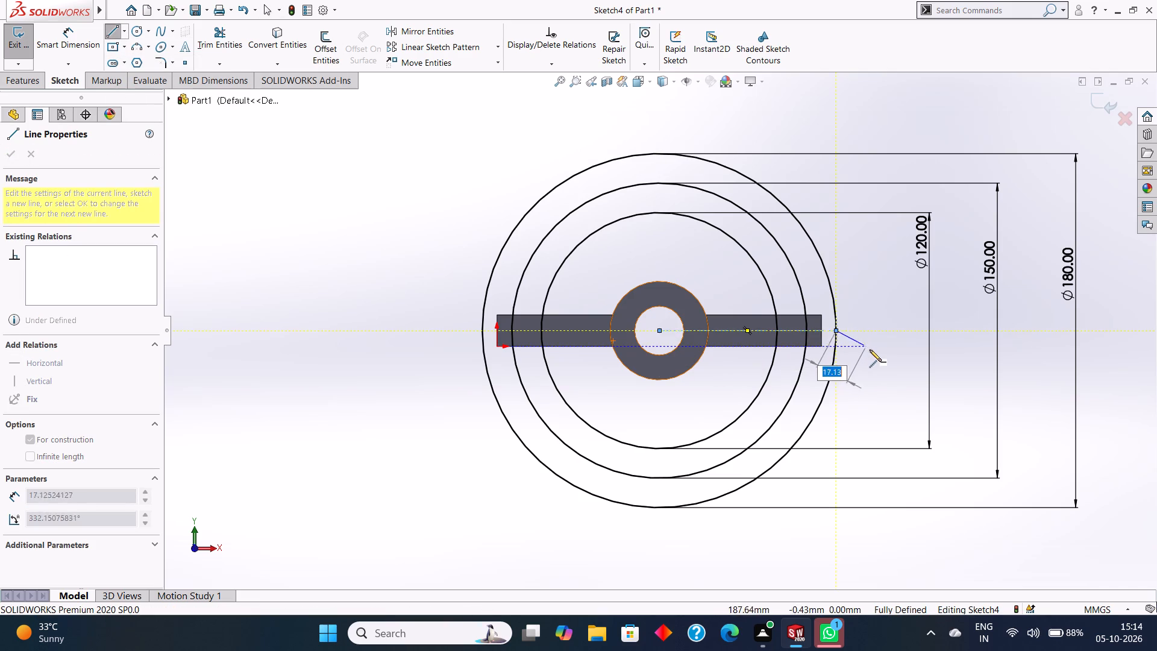
pyautogui.press('Escape')
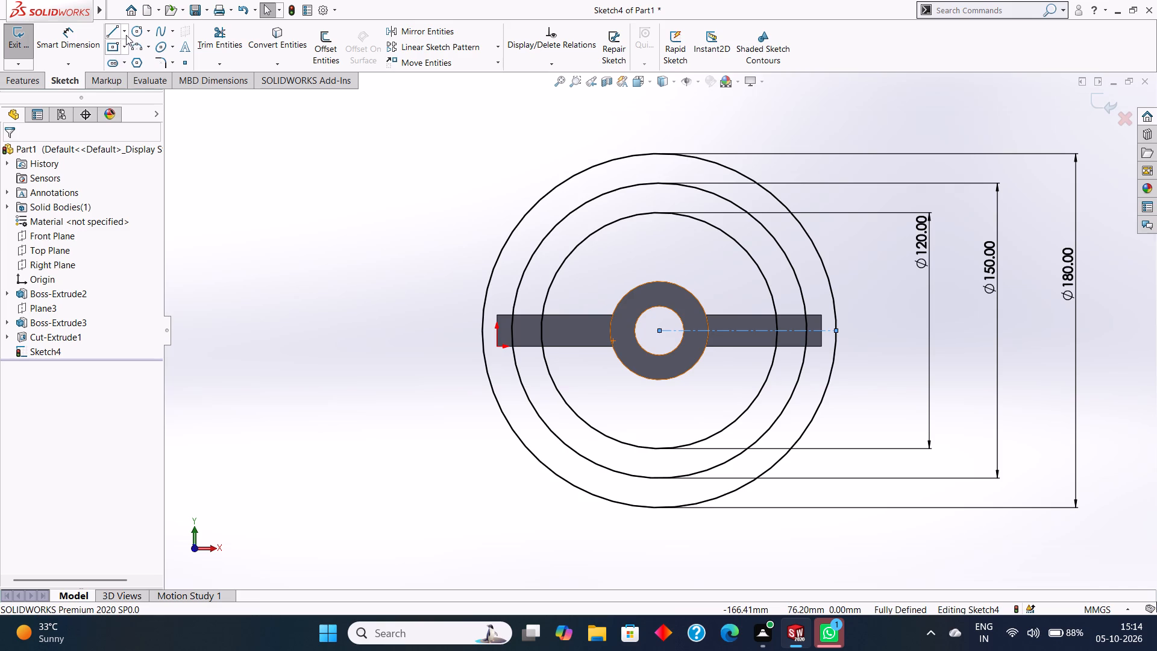
pyautogui.click(126, 35)
pyautogui.click(137, 58)
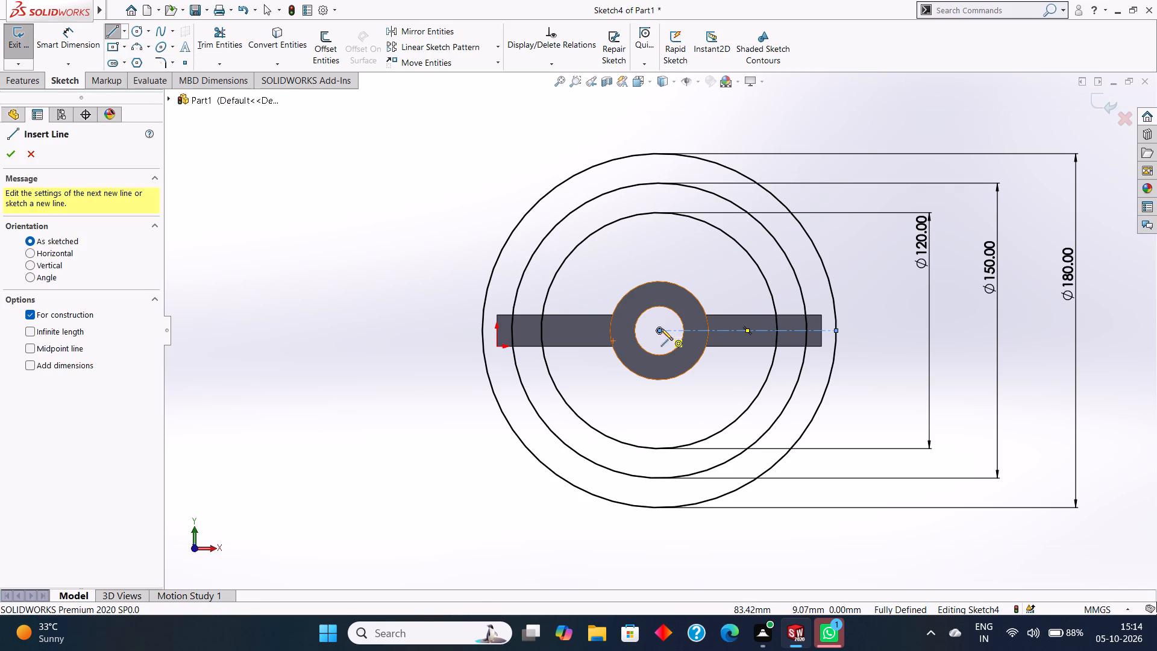
pyautogui.click(661, 329)
pyautogui.click(661, 154)
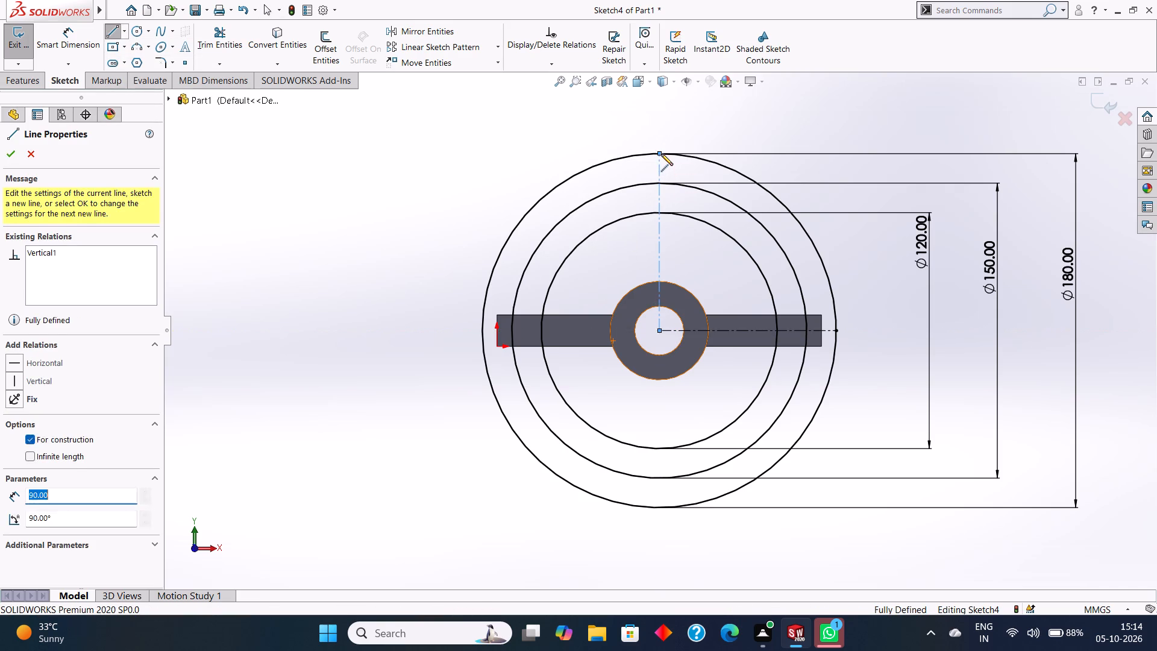
pyautogui.press('Escape')
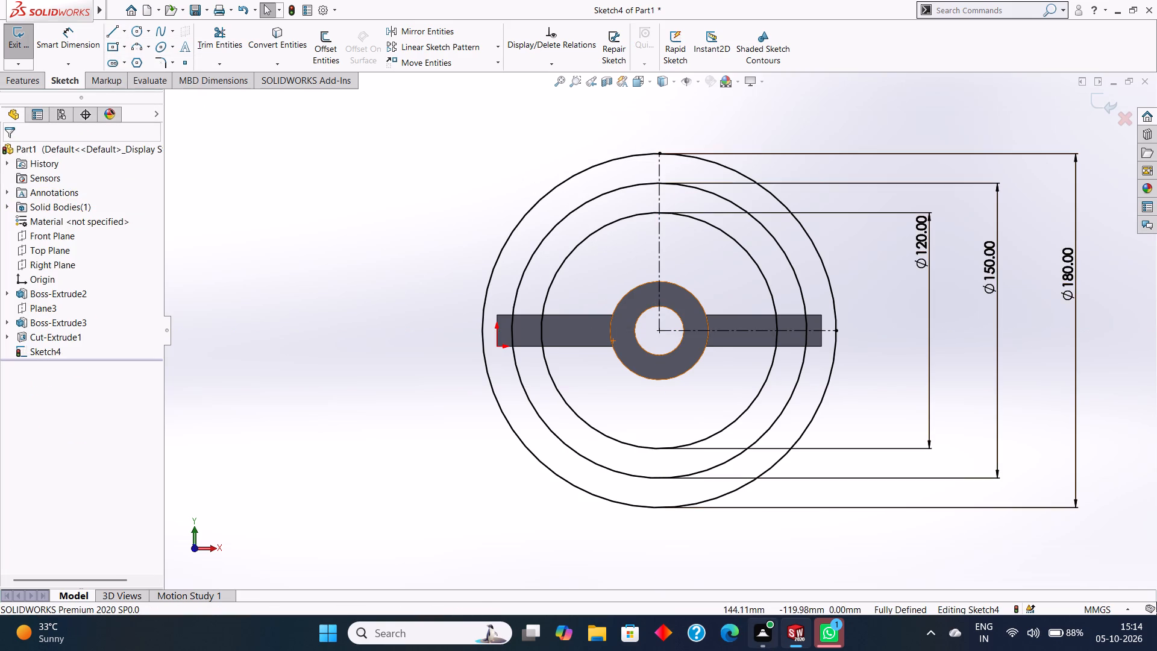
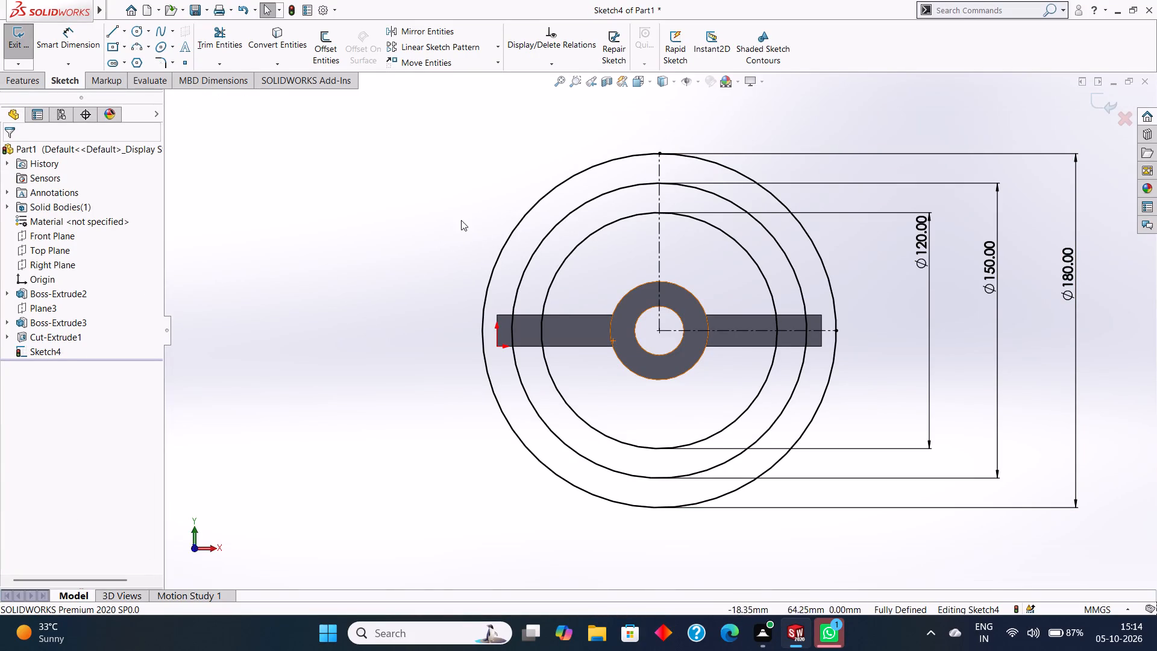
# Delete the outer, middle and inner concentric circles from the sketch, along with their diameter dimensions.
pyautogui.moveTo(442, 193); pyautogui.dragTo(469, 290, button='middle')
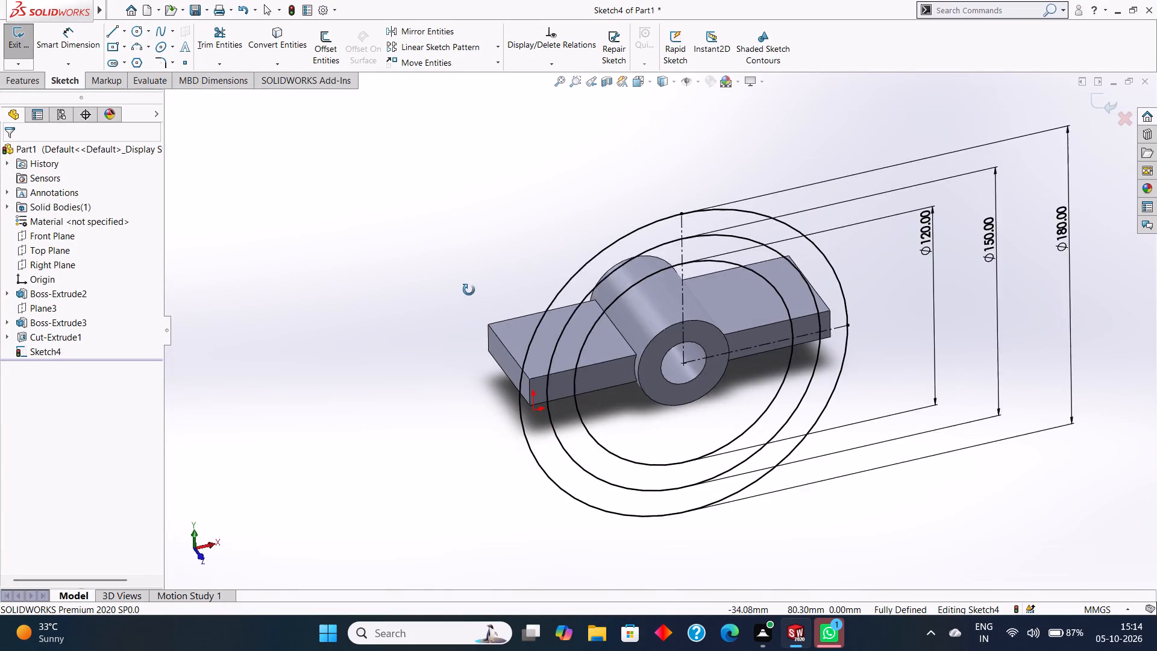
pyautogui.moveTo(469, 290); pyautogui.dragTo(457, 243, button='middle')
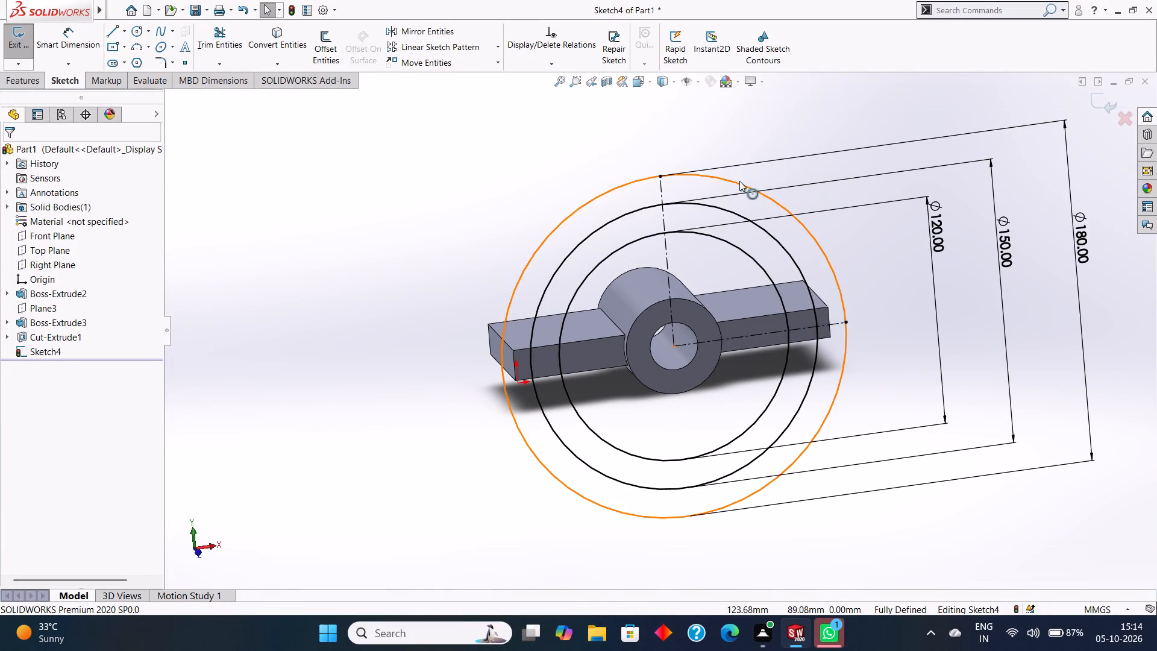
pyautogui.rightClick(738, 179)
pyautogui.rightClick(721, 180)
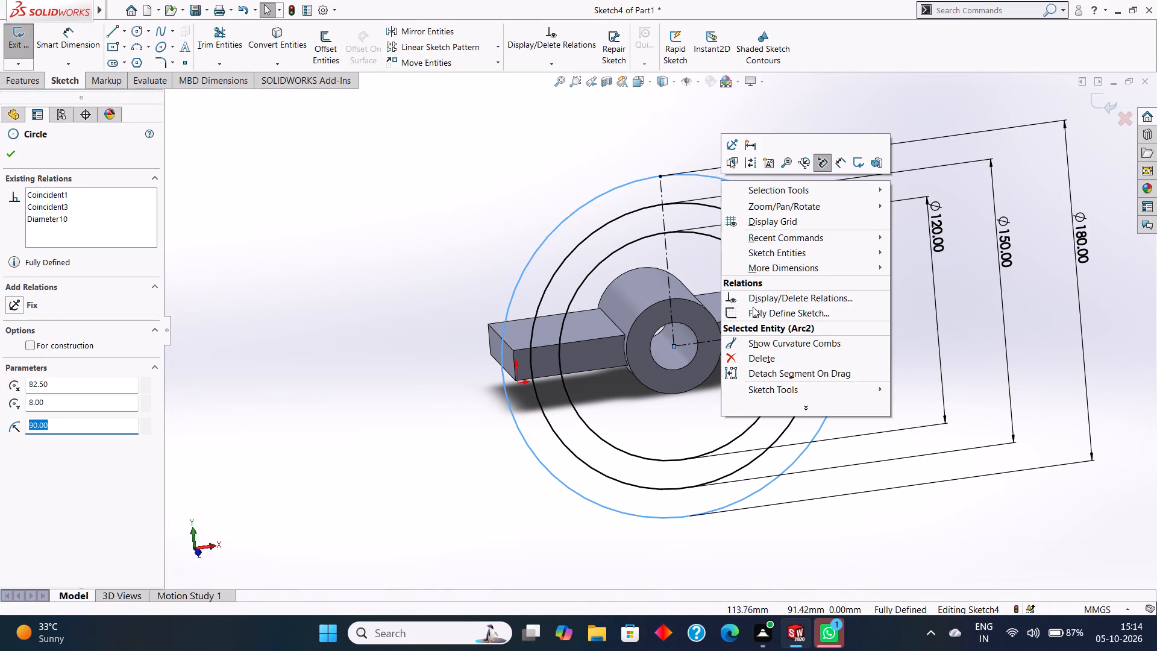
pyautogui.click(745, 359)
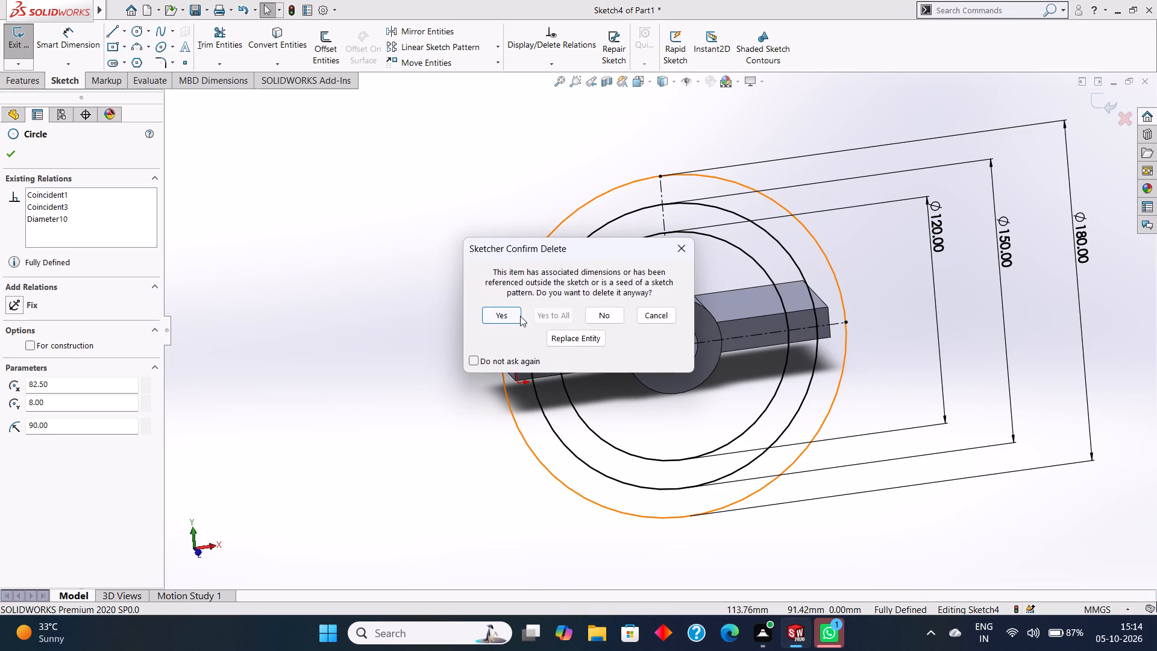
pyautogui.click(520, 316)
pyautogui.rightClick(696, 205)
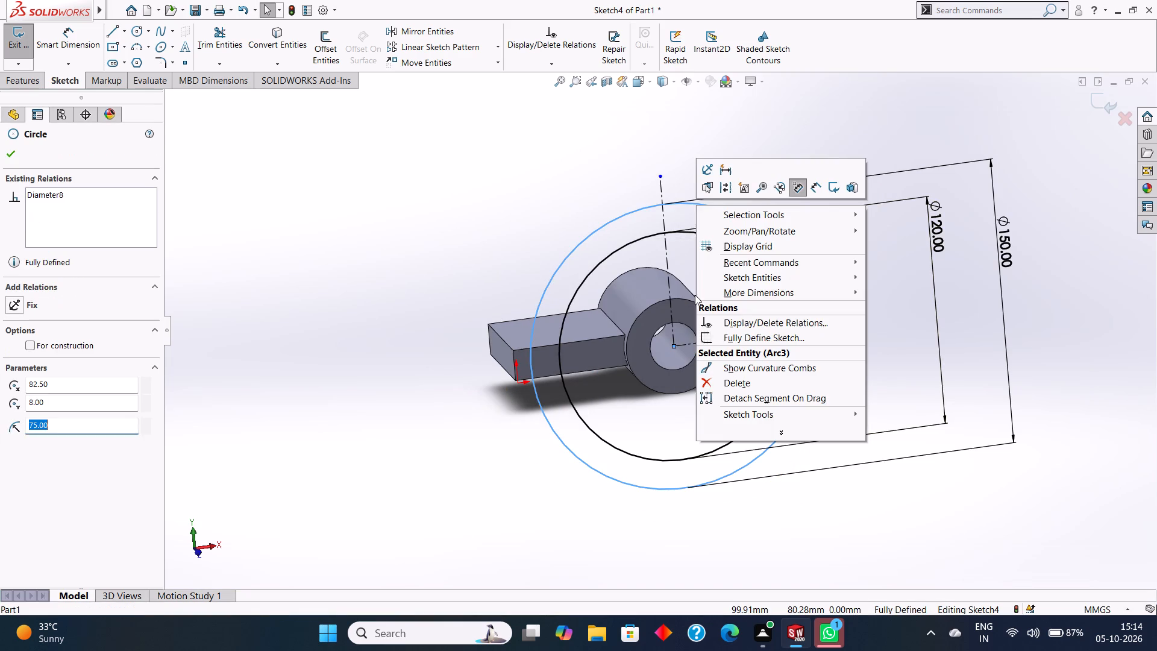
pyautogui.click(718, 383)
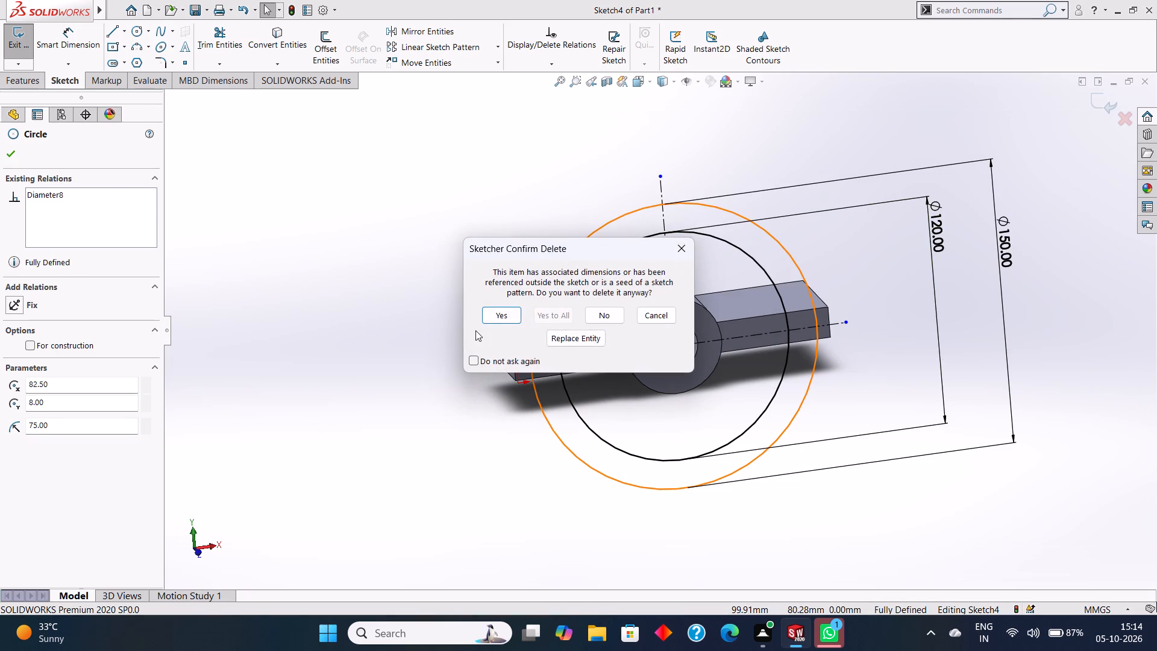
pyautogui.click(494, 312)
pyautogui.rightClick(647, 236)
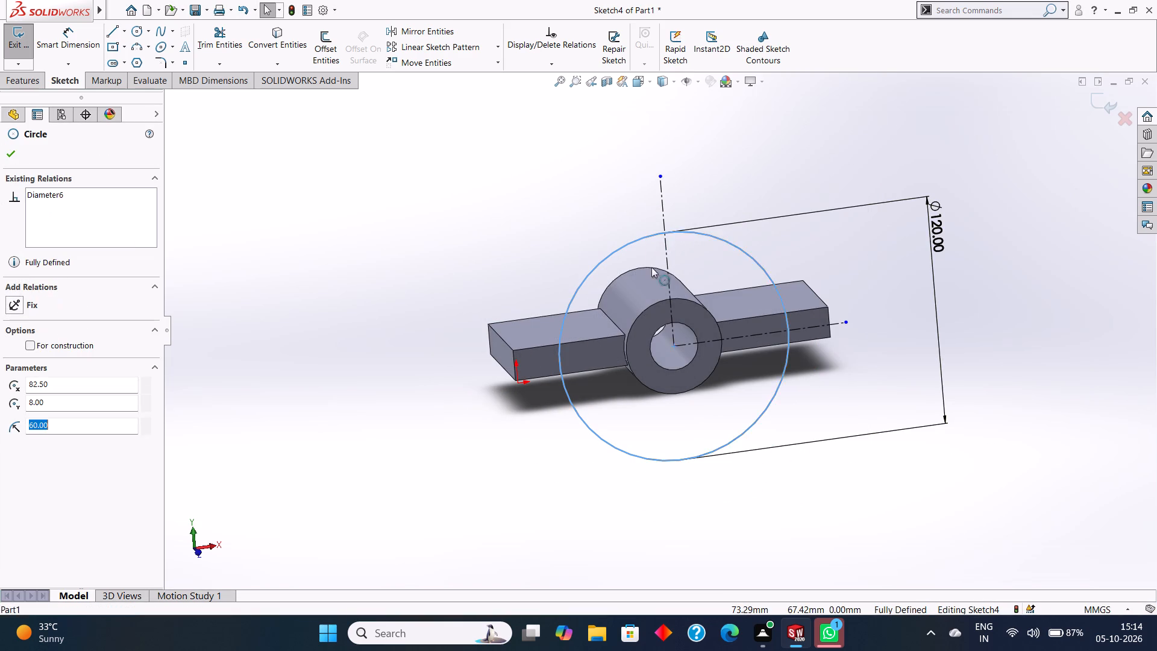
pyautogui.click(677, 411)
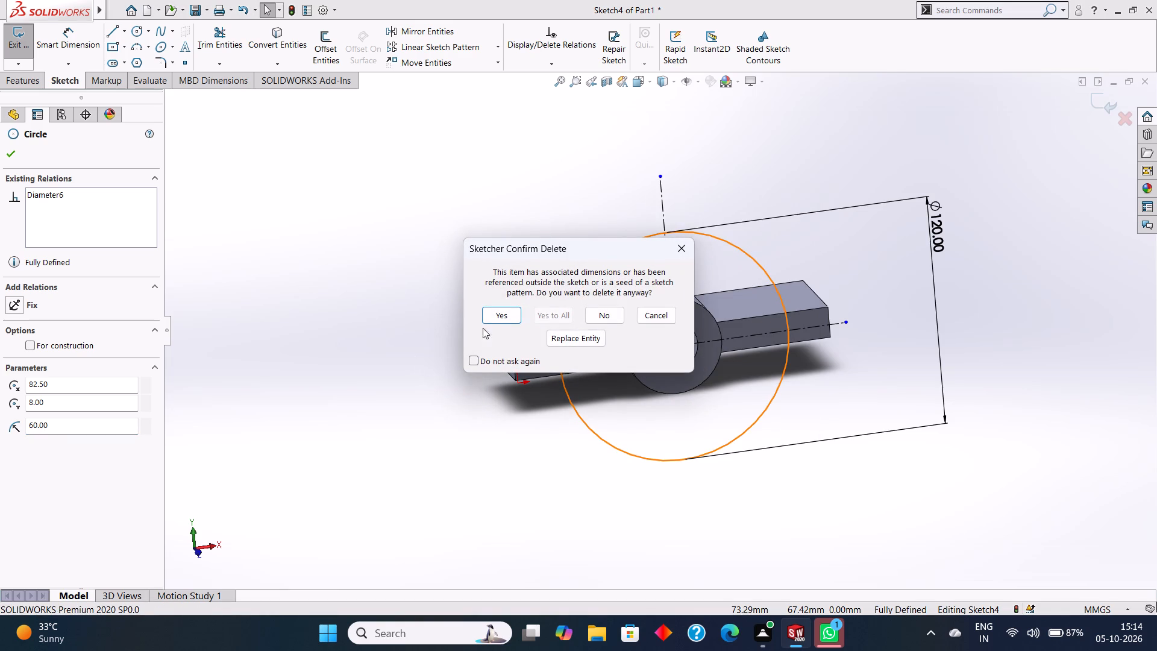
pyautogui.click(497, 317)
# Delete the horizontal and vertical centerlines from the sketch and exit the sketch.
pyautogui.rightClick(744, 338)
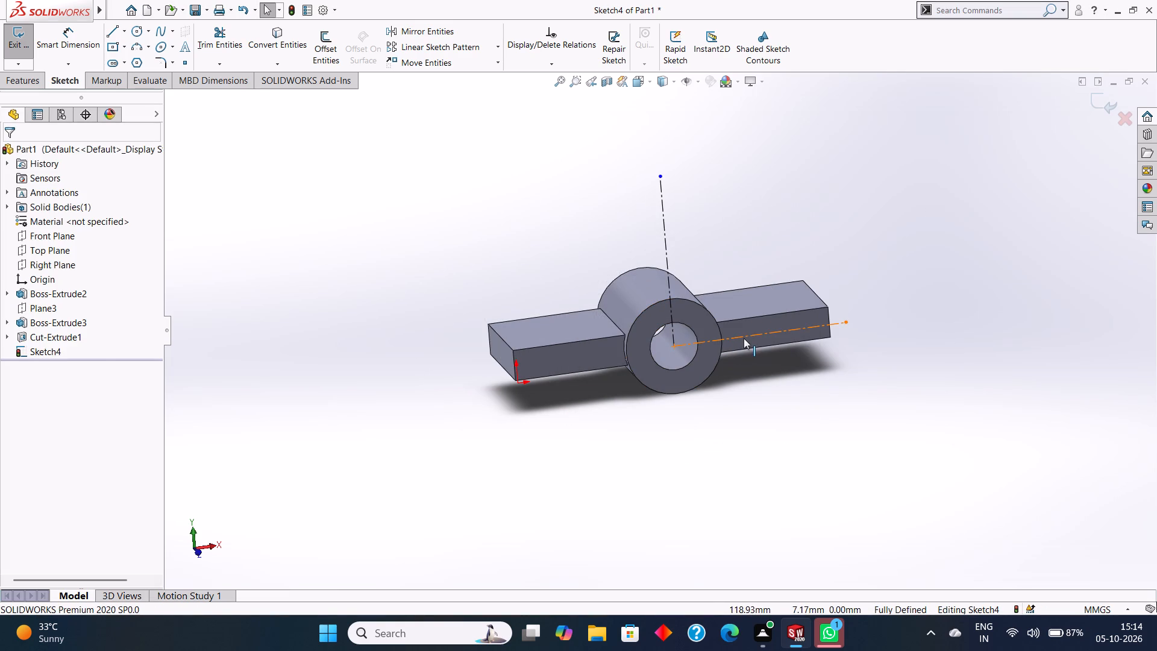
pyautogui.click(767, 517)
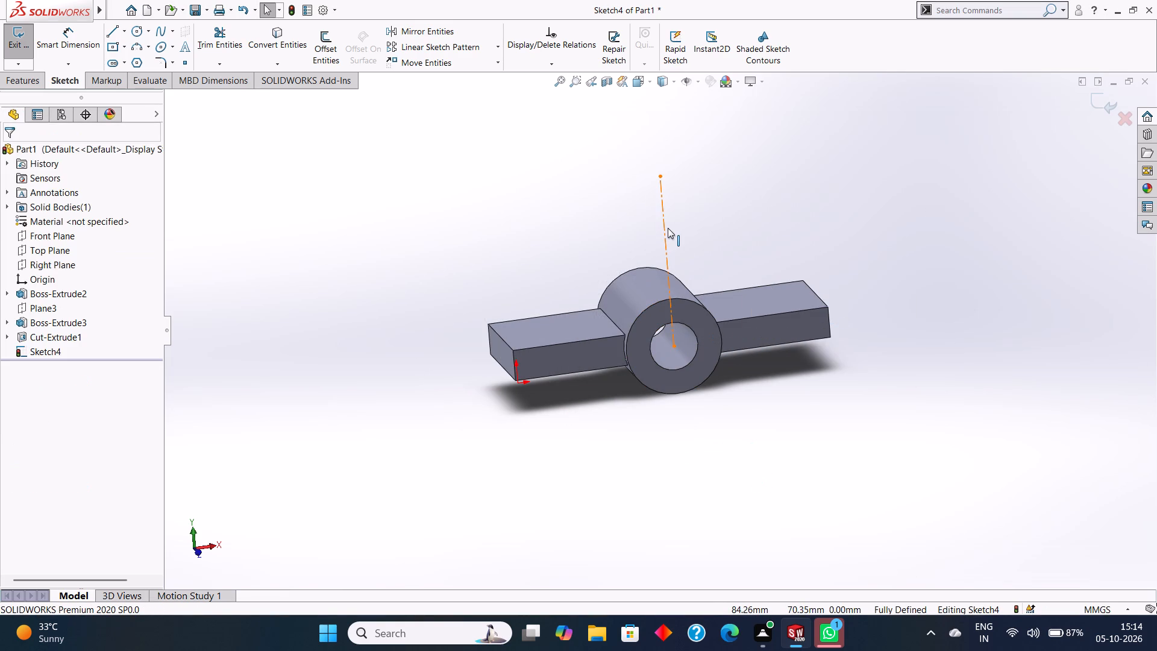
pyautogui.rightClick(668, 228)
pyautogui.click(717, 391)
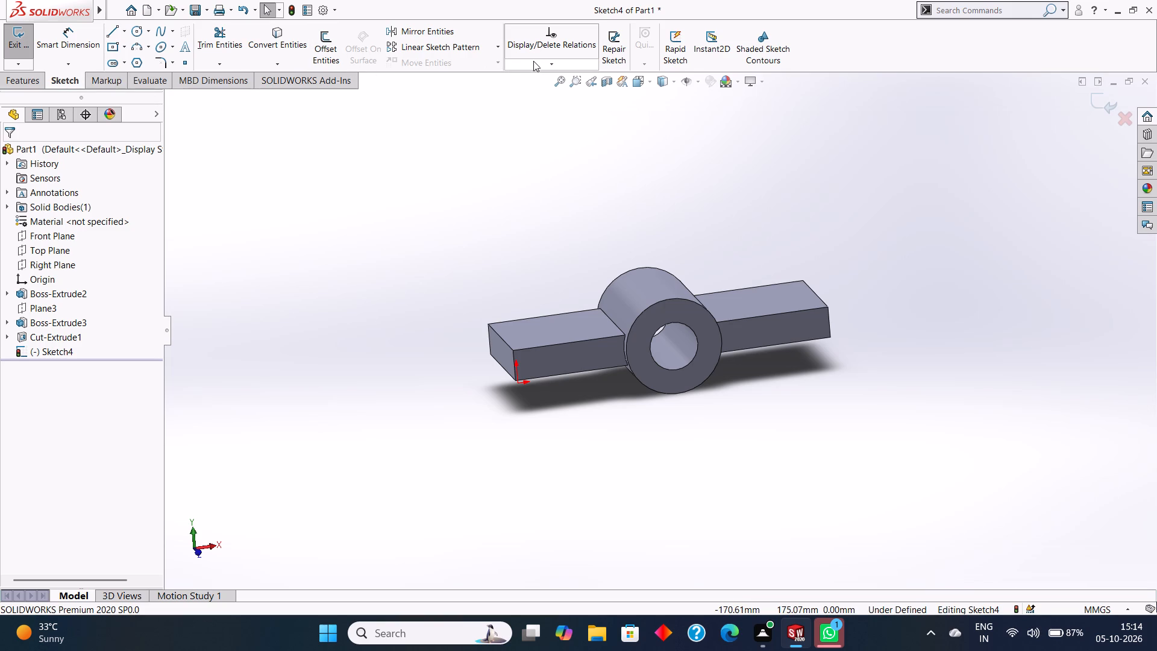
pyautogui.click(11, 79)
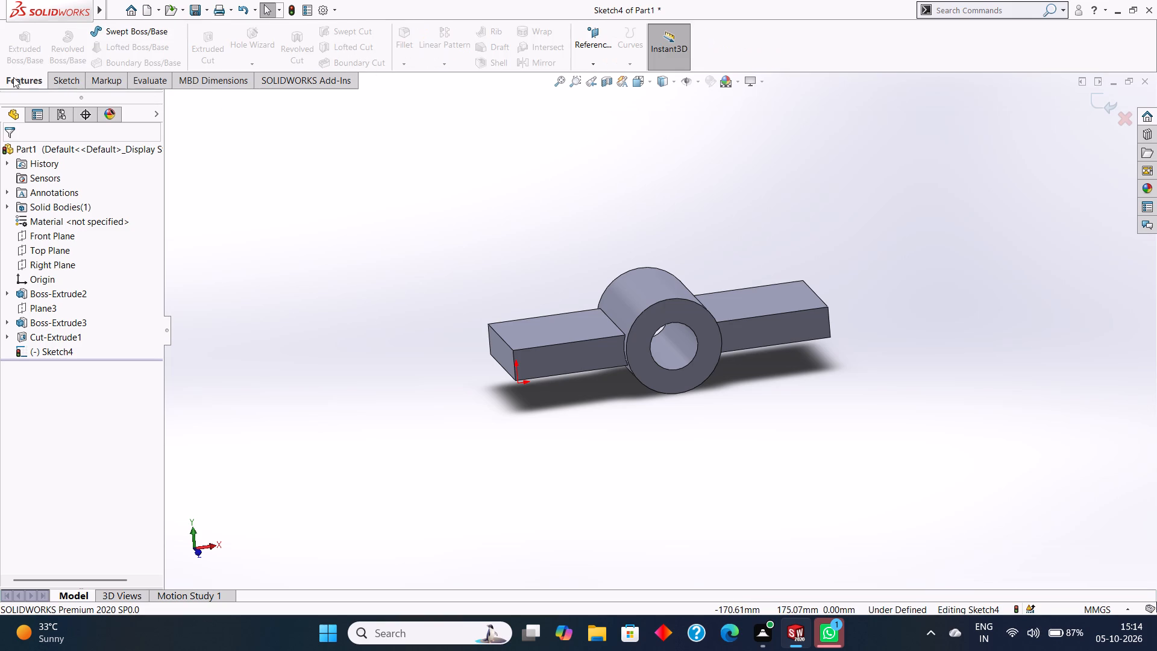
pyautogui.click(69, 80)
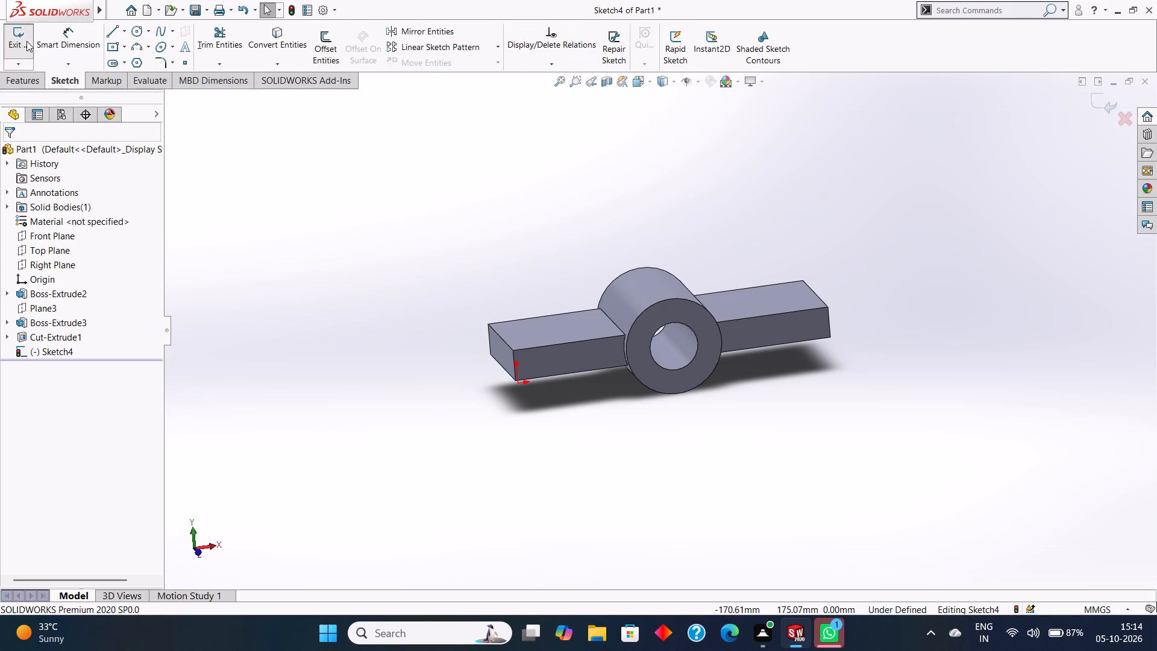
pyautogui.click(27, 41)
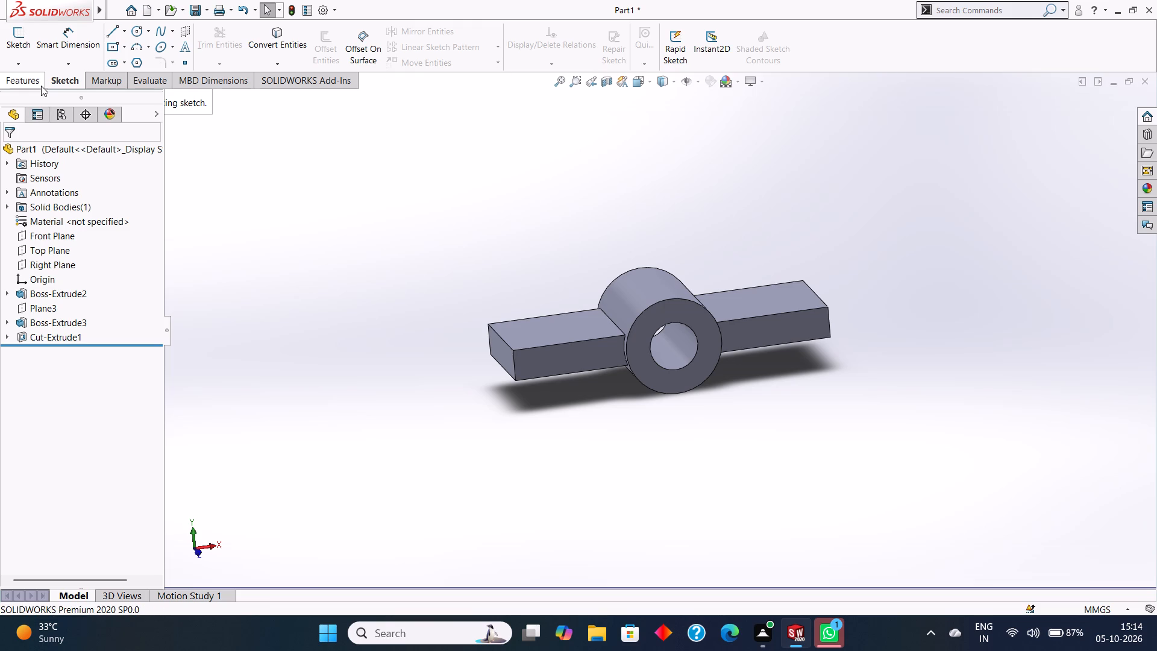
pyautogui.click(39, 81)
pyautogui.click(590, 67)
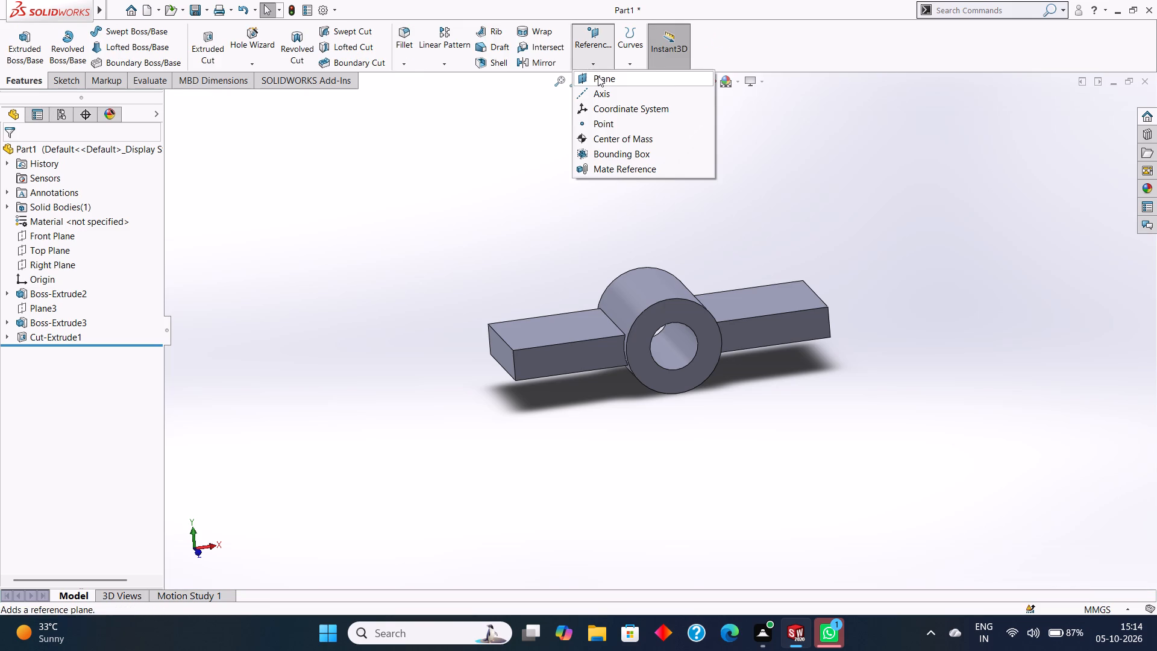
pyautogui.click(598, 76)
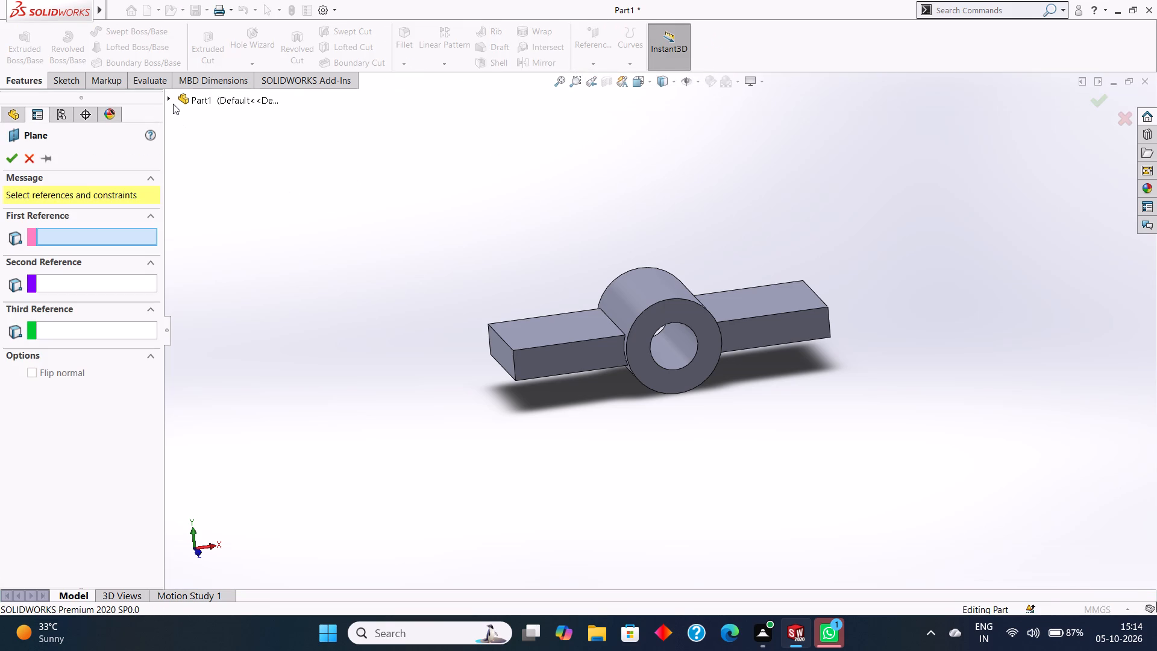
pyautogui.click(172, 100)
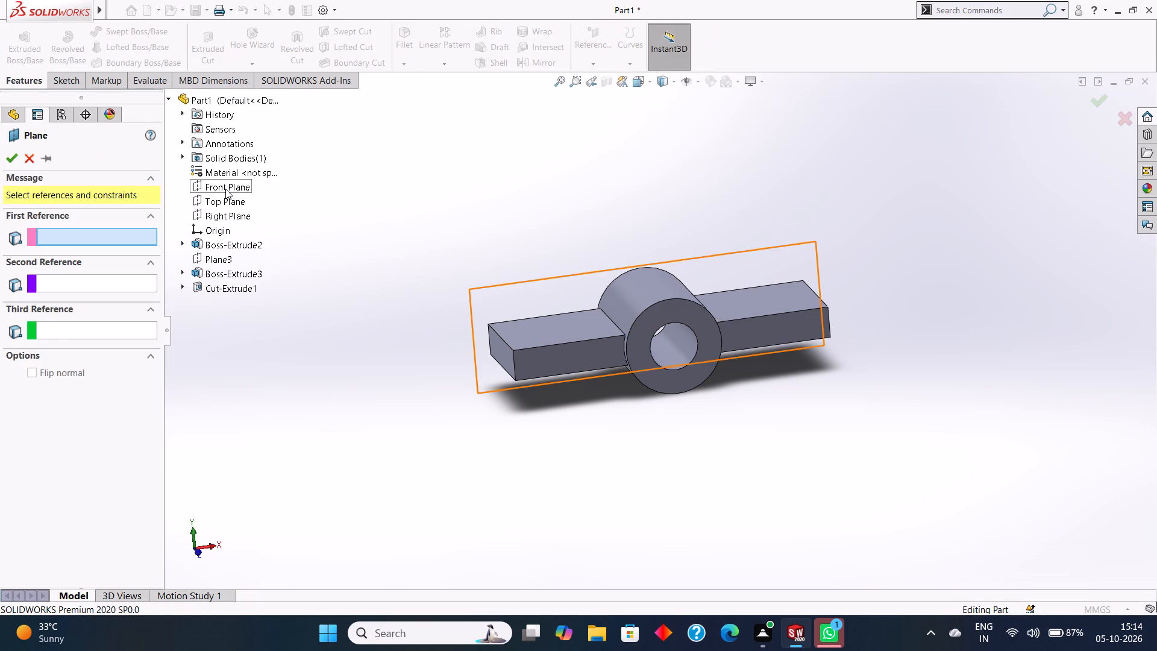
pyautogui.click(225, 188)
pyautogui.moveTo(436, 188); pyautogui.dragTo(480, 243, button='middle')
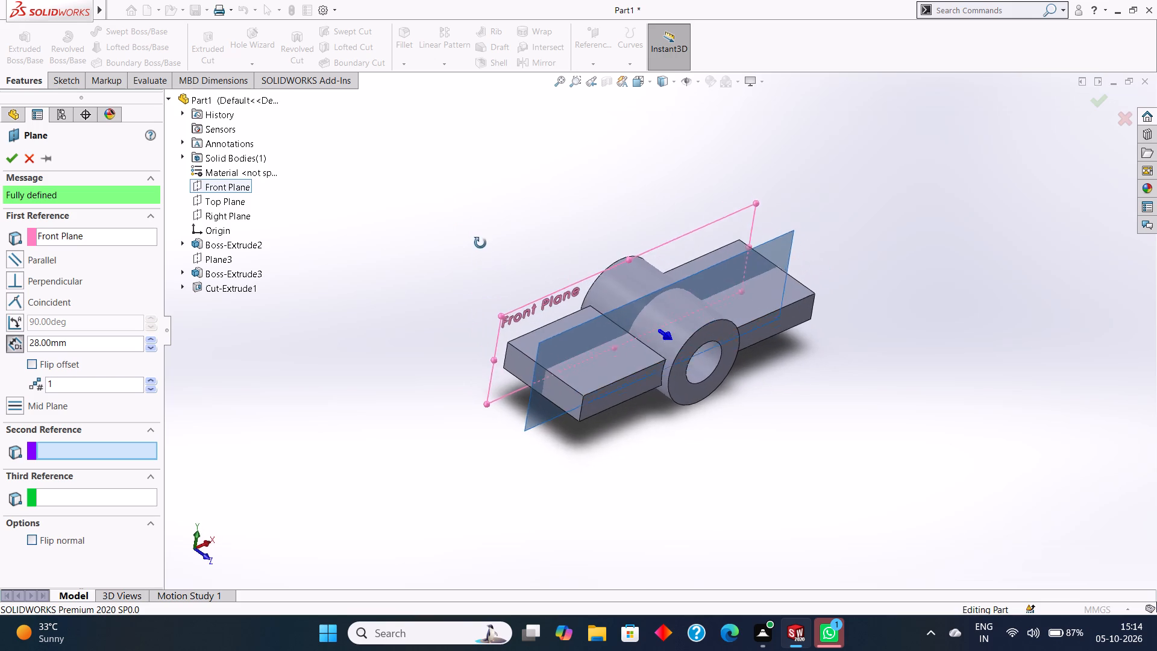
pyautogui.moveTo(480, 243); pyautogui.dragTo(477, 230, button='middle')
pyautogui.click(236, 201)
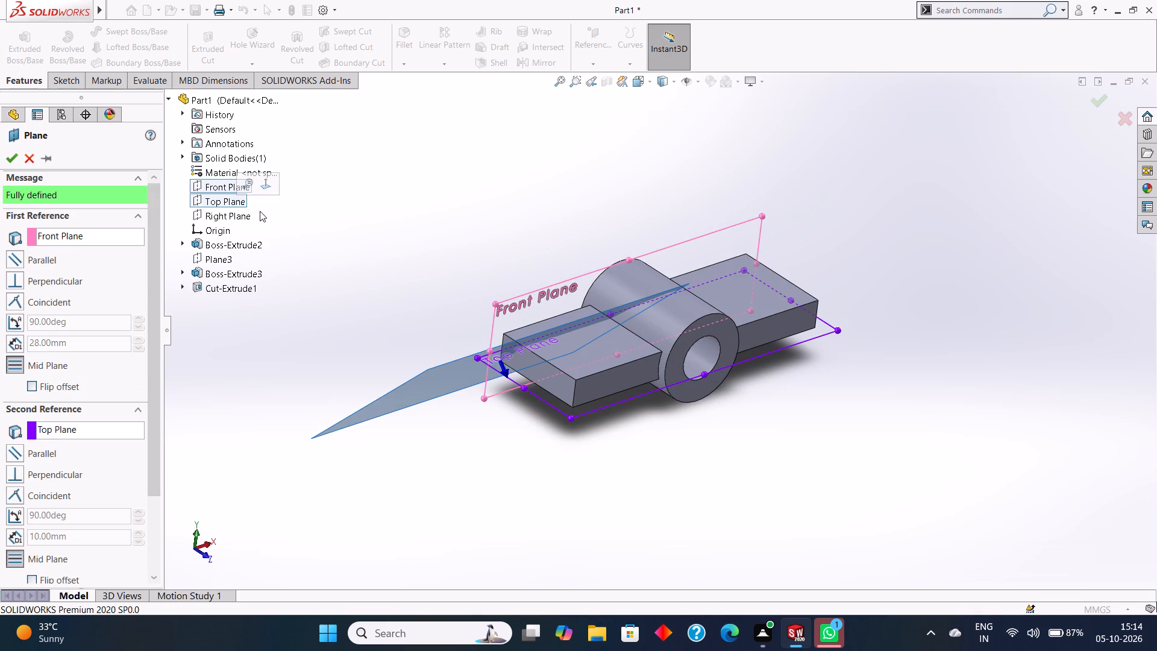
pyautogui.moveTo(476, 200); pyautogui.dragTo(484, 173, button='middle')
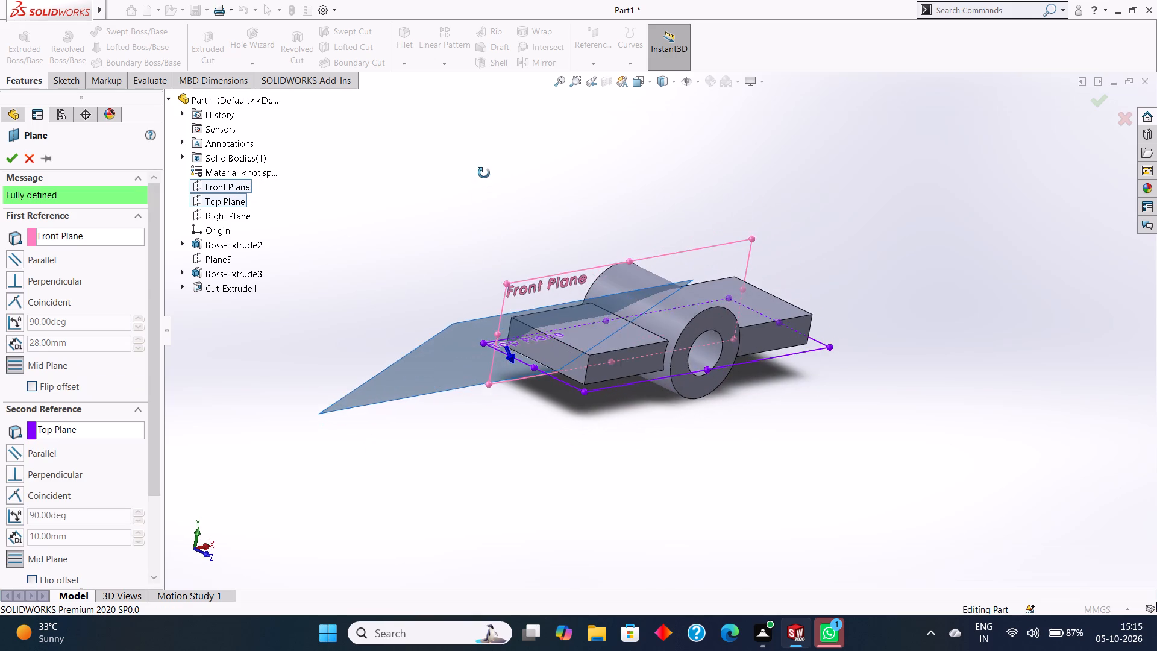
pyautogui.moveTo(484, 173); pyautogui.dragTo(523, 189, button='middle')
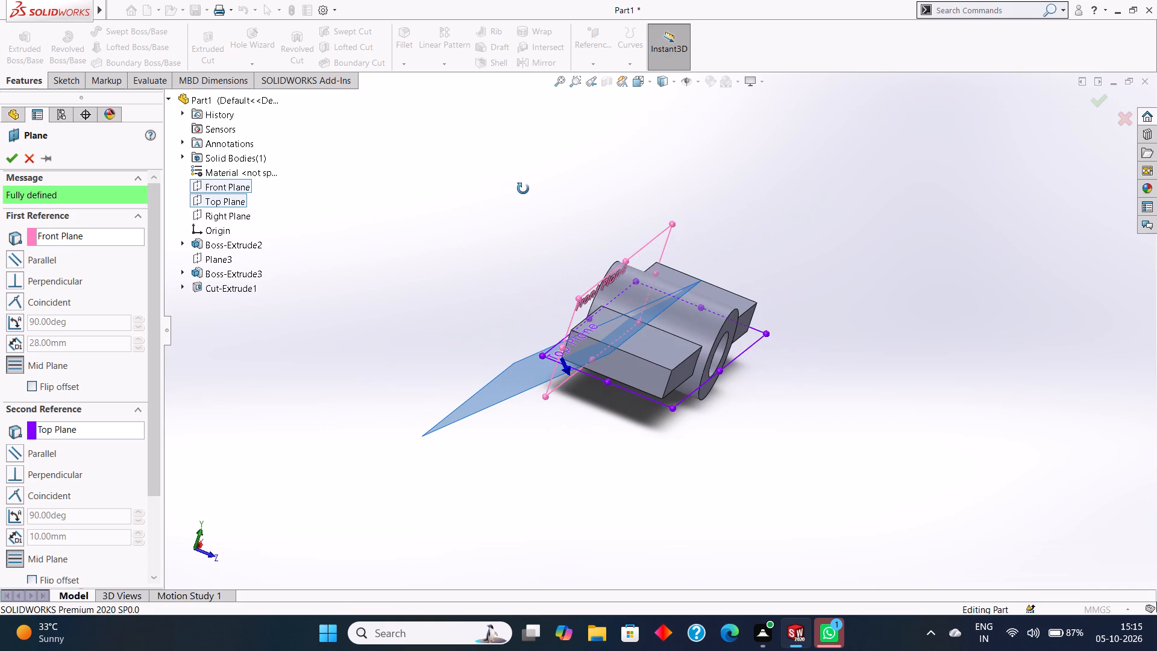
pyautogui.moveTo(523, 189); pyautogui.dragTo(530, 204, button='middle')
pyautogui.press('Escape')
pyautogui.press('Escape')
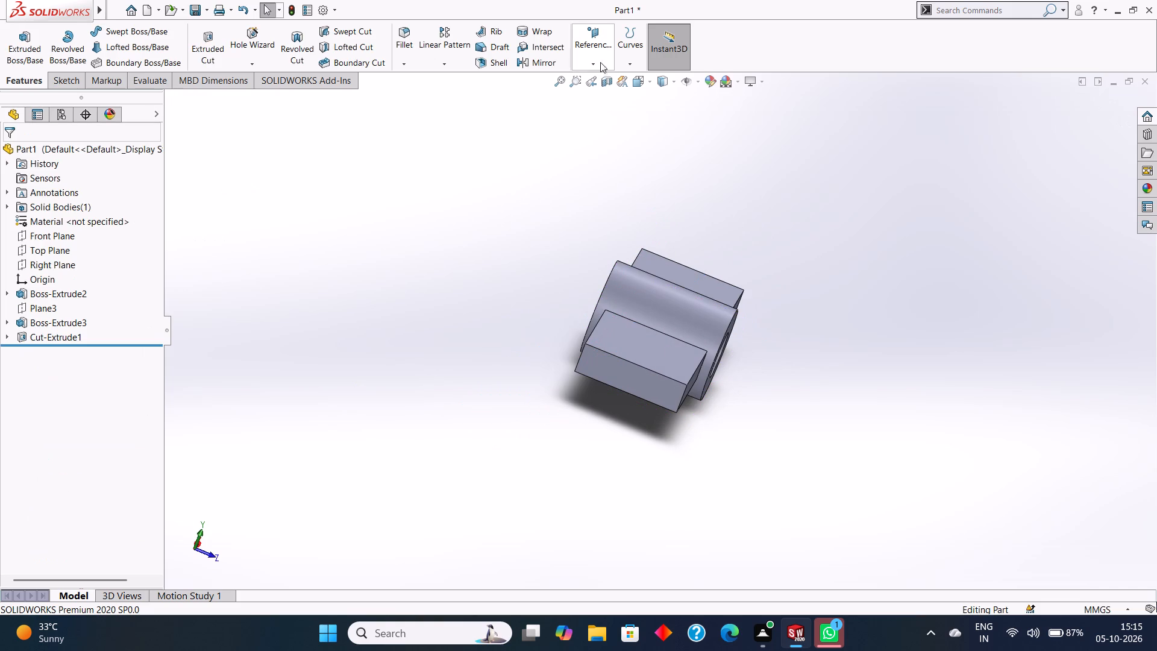
# Set up a new reference plane parallel to the Front Plane with an offset distance of 56 mm.
pyautogui.click(595, 59)
pyautogui.click(600, 75)
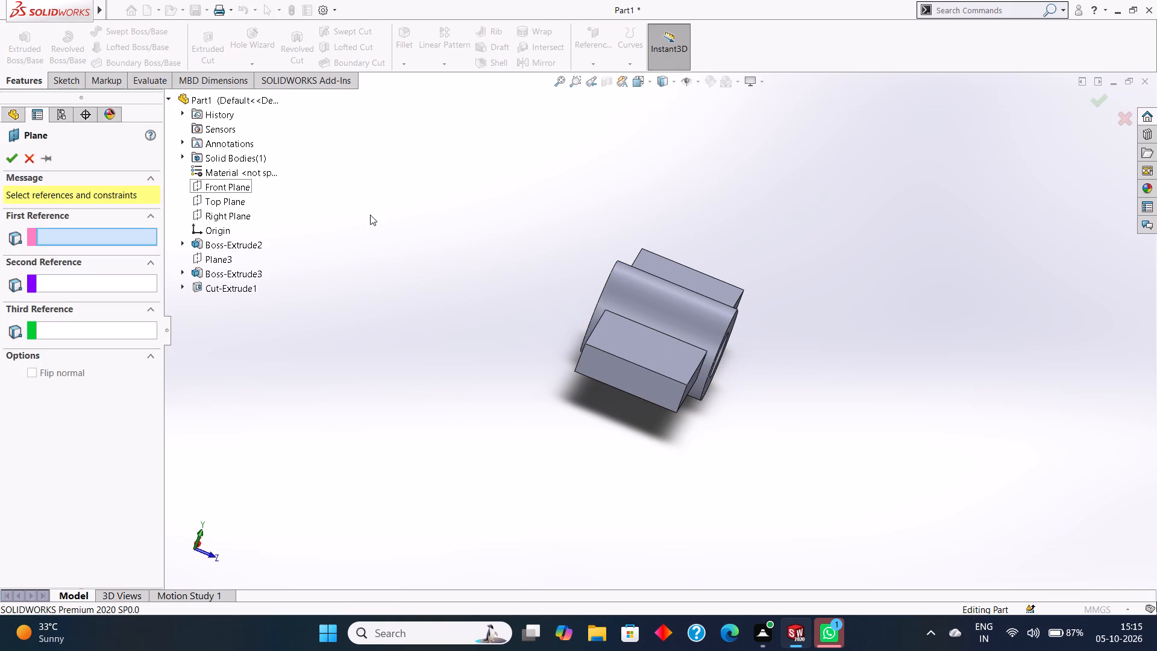
pyautogui.moveTo(935, 318); pyautogui.dragTo(878, 271, button='middle')
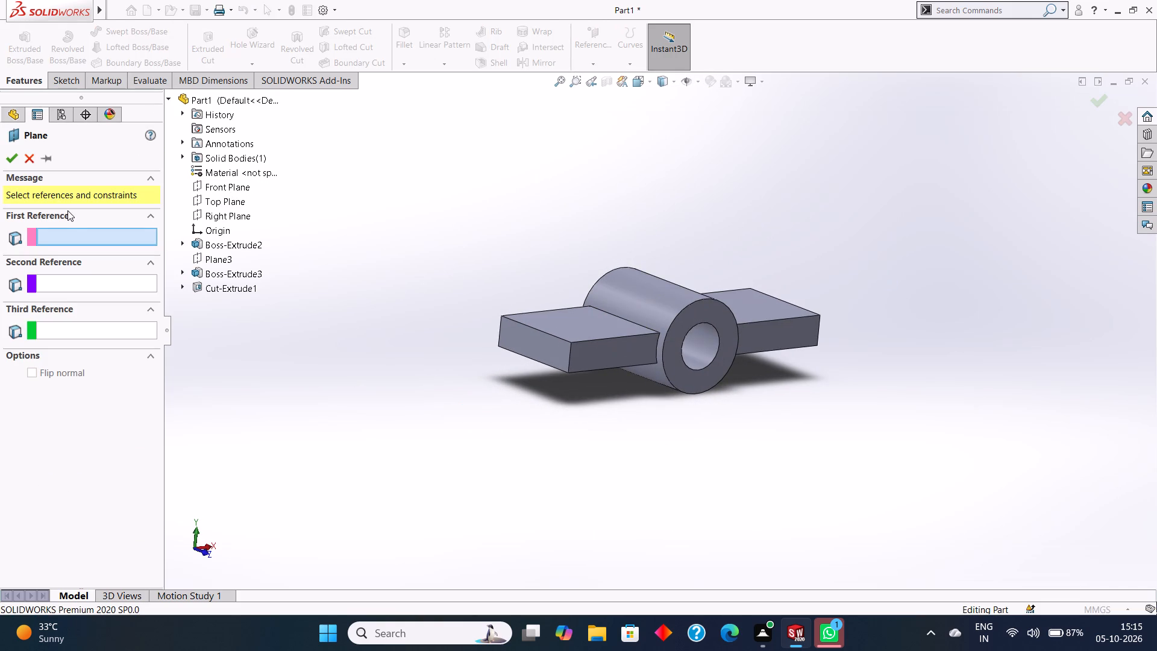
pyautogui.click(220, 182)
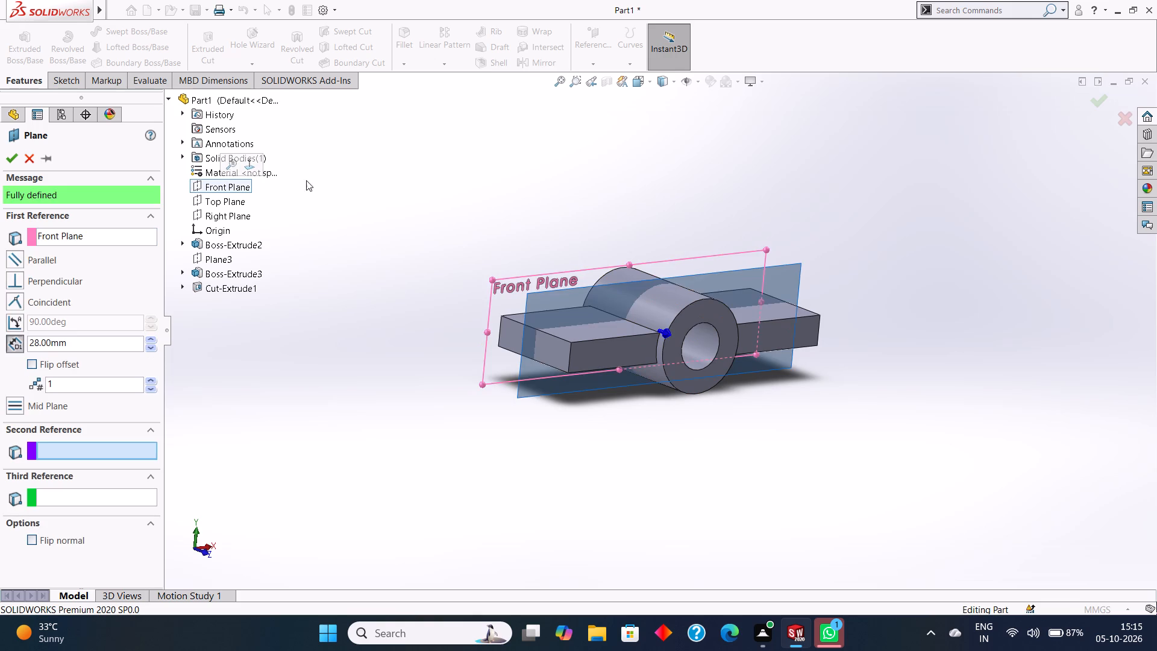
pyautogui.moveTo(306, 180); pyautogui.dragTo(355, 253, button='middle')
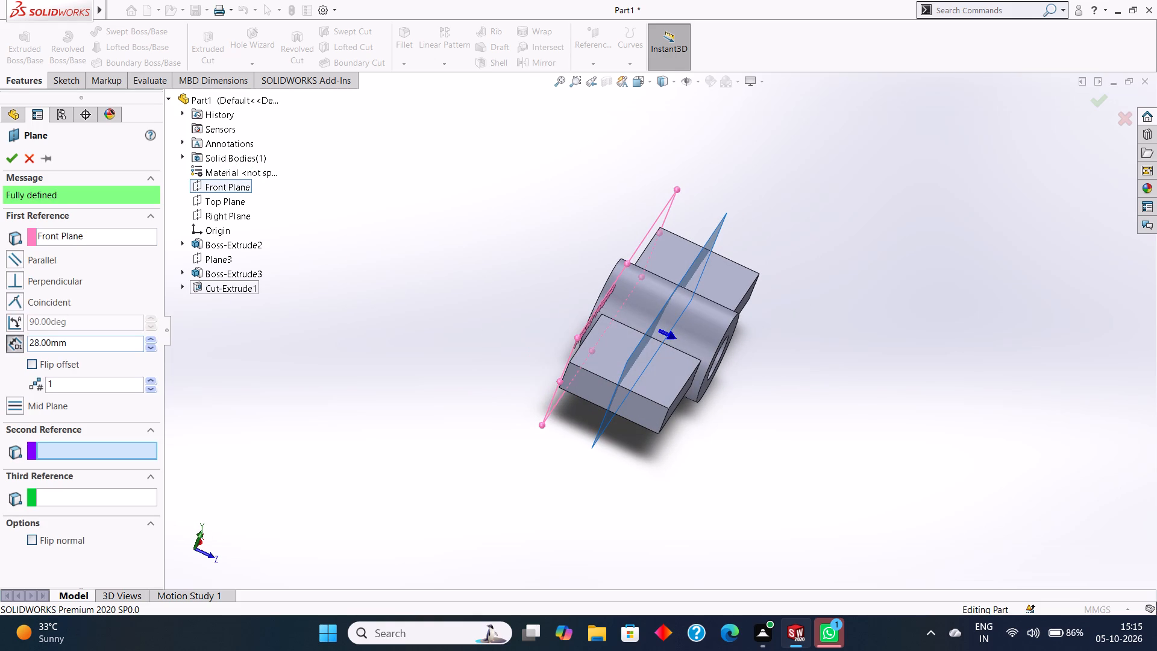
pyautogui.moveTo(83, 344); pyautogui.dragTo(27, 331)
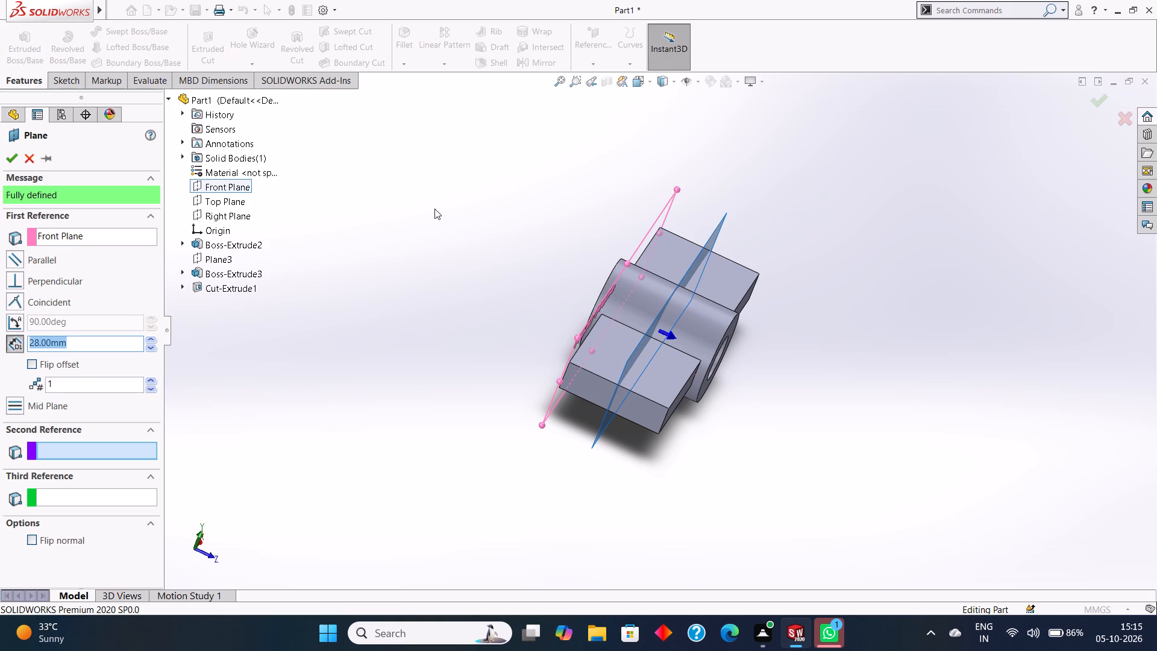
pyautogui.press('BackSpace')
pyautogui.write('56')
pyautogui.press('Return')
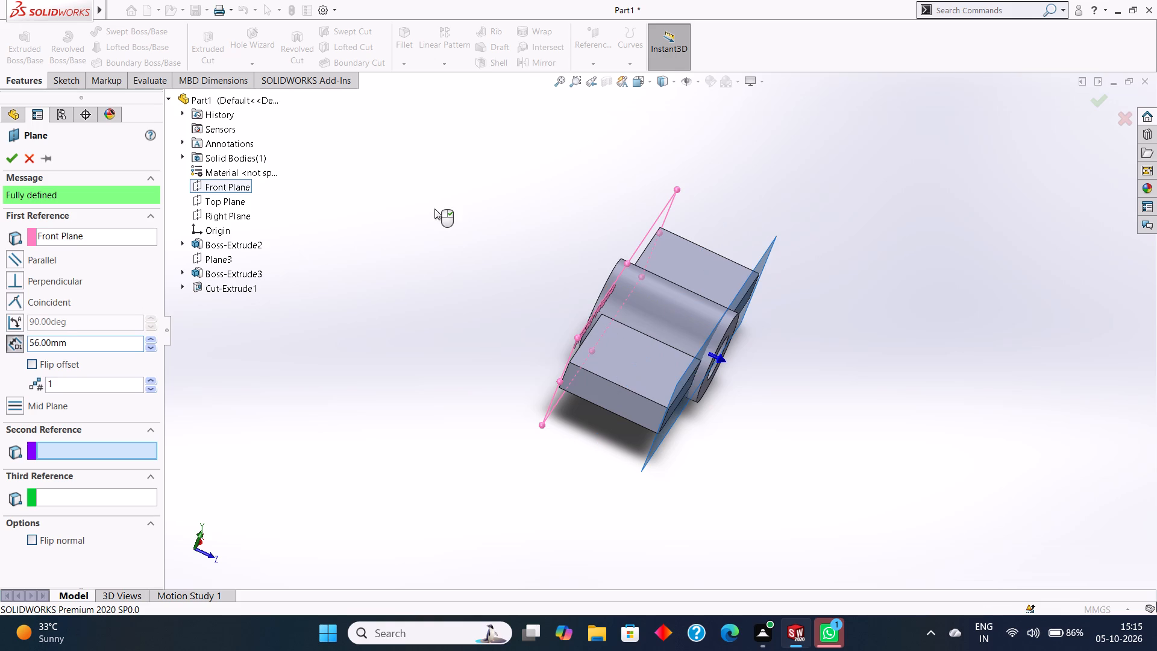
pyautogui.moveTo(947, 388); pyautogui.dragTo(942, 312, button='middle')
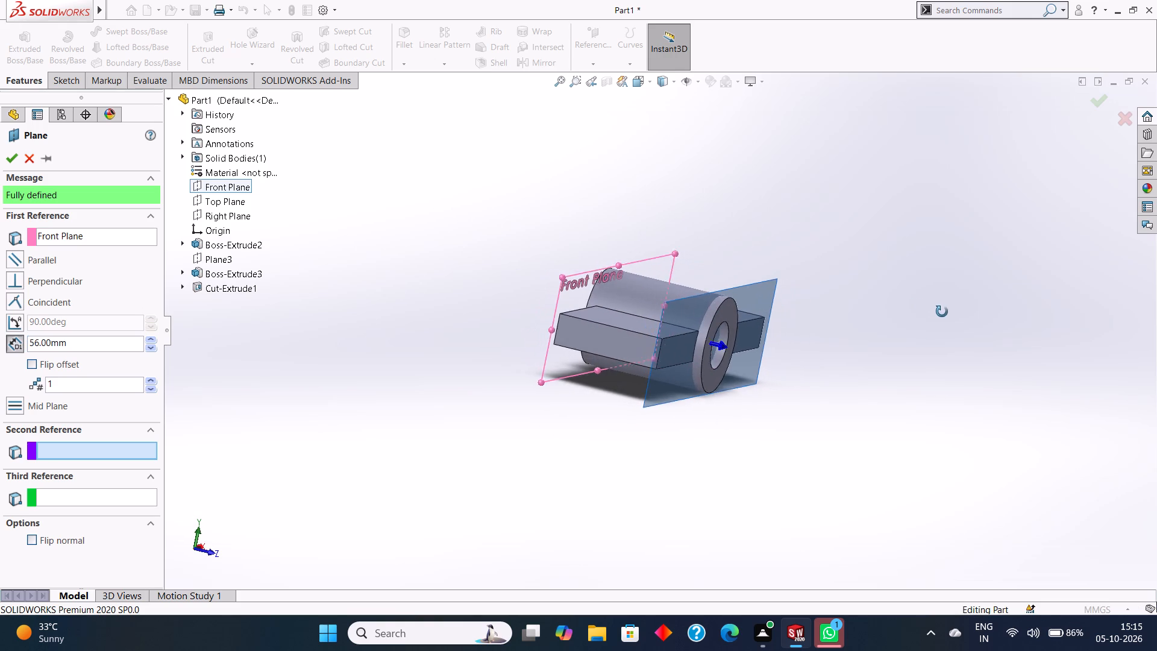
pyautogui.moveTo(942, 312); pyautogui.dragTo(933, 326, button='middle')
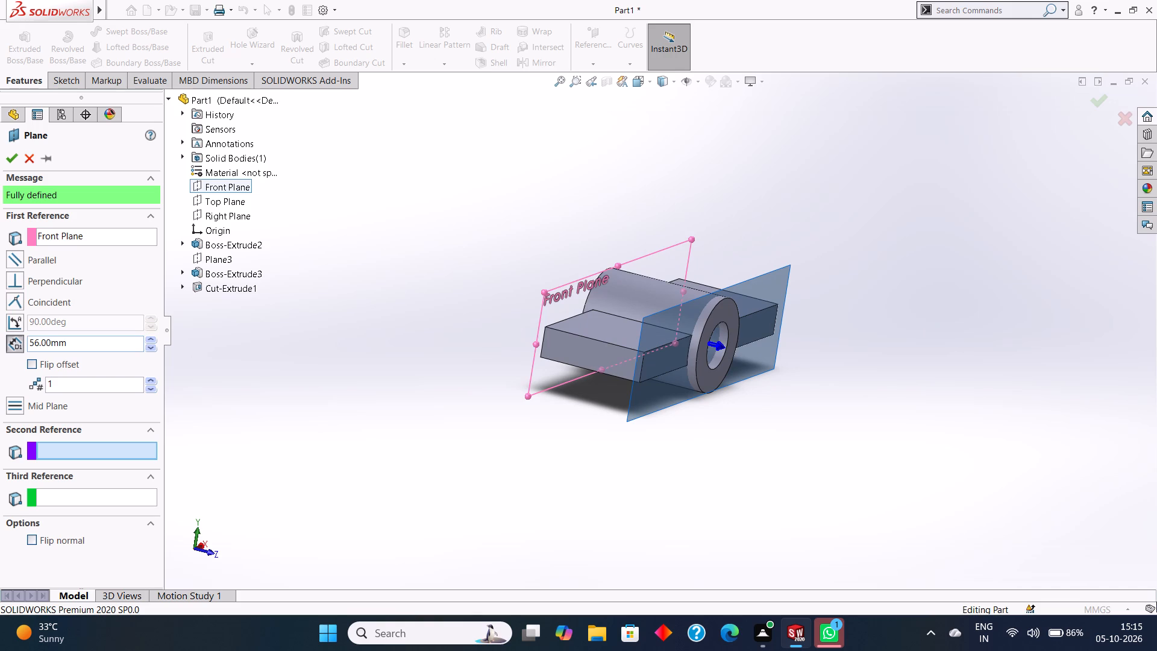
# Set the reference plane's offset from the Front Plane to 51 mm and create the plane.
pyautogui.click(86, 344)
pyautogui.moveTo(102, 344); pyautogui.dragTo(27, 344)
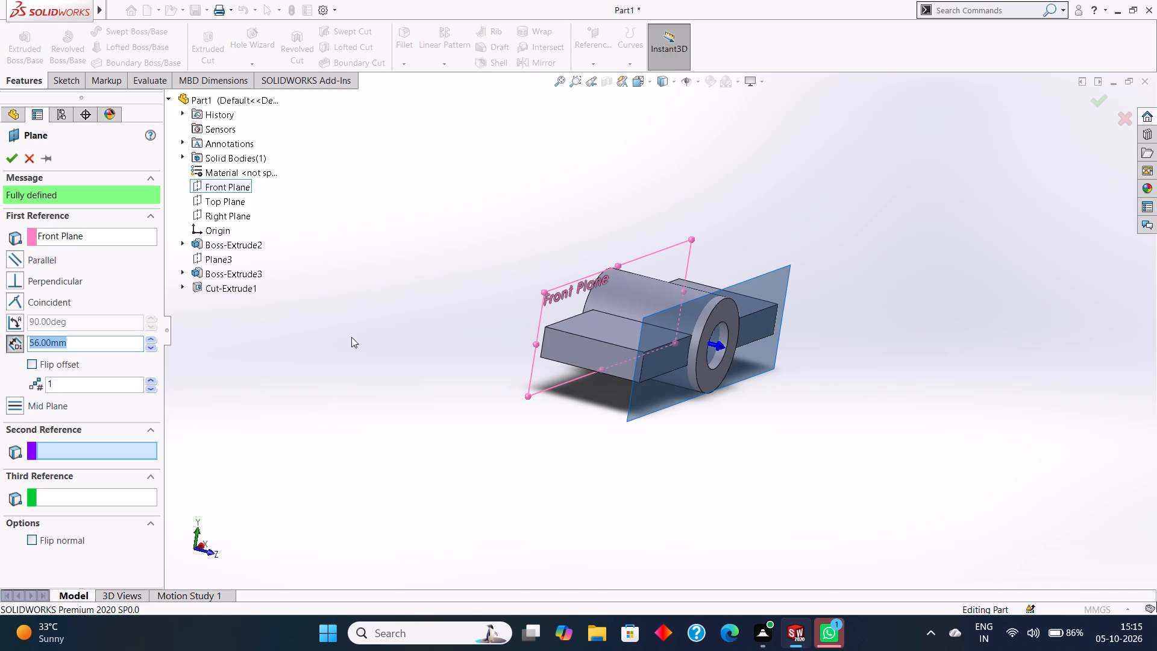
pyautogui.press('BackSpace')
pyautogui.write('51')
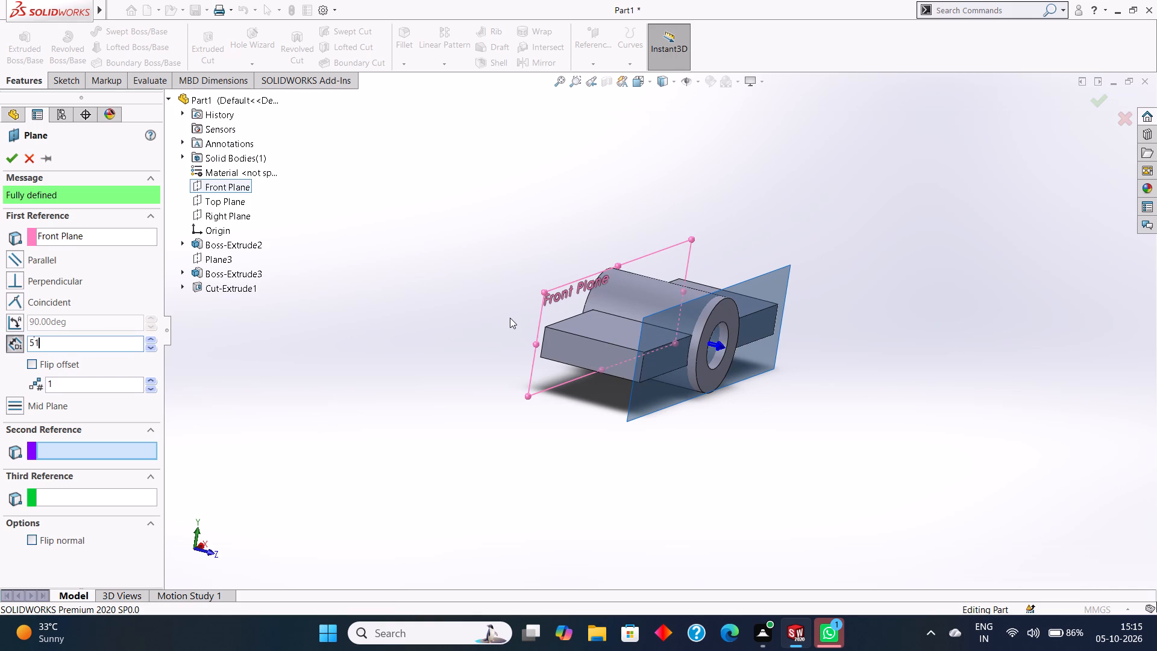
pyautogui.press('Return')
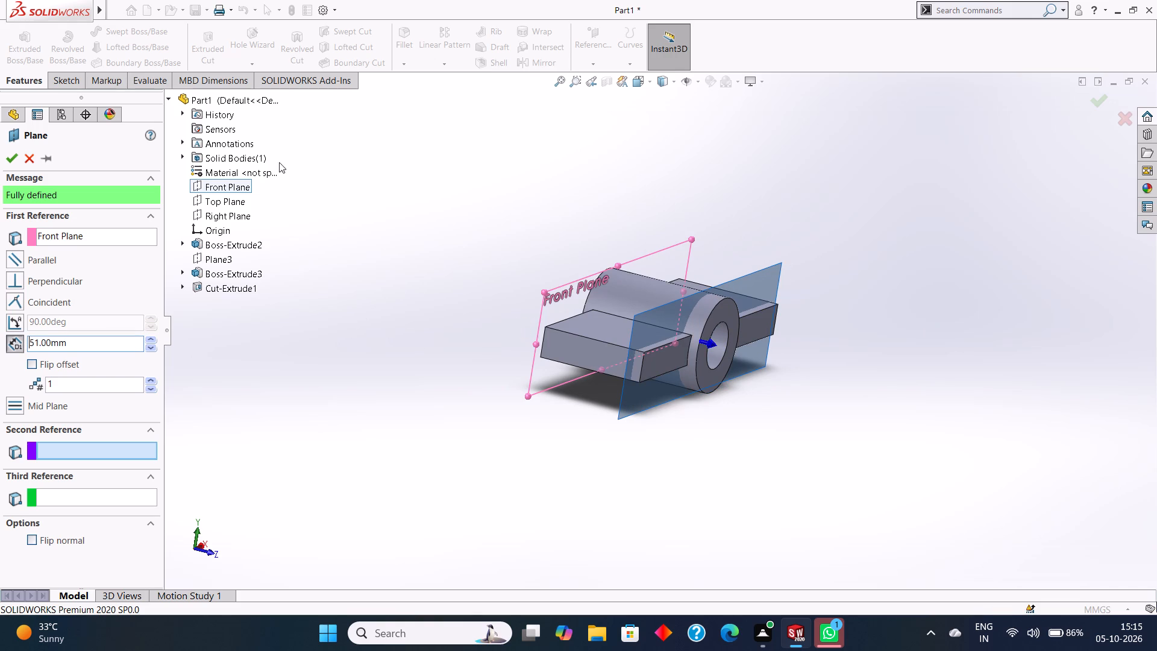
pyautogui.click(5, 160)
pyautogui.click(930, 312)
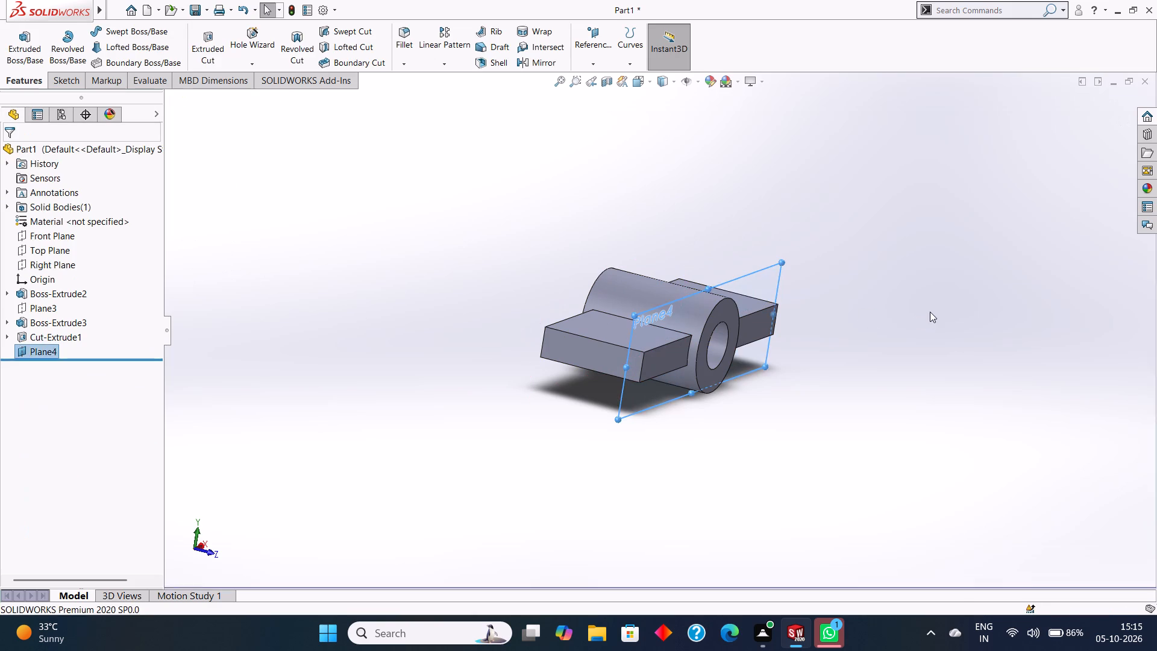
# Start a new sketch on the reference plane offset 51 mm from the Front Plane, viewed face-on.
pyautogui.moveTo(936, 324); pyautogui.dragTo(897, 278, button='middle')
pyautogui.click(816, 291)
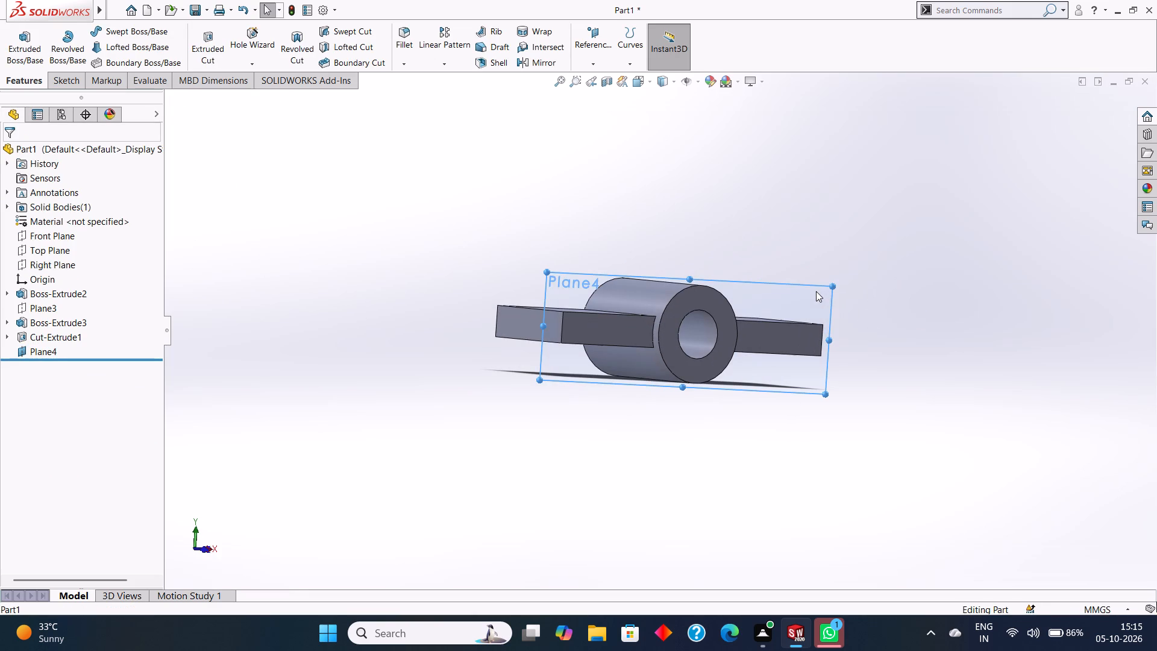
pyautogui.hotkey('ctrl', '8')
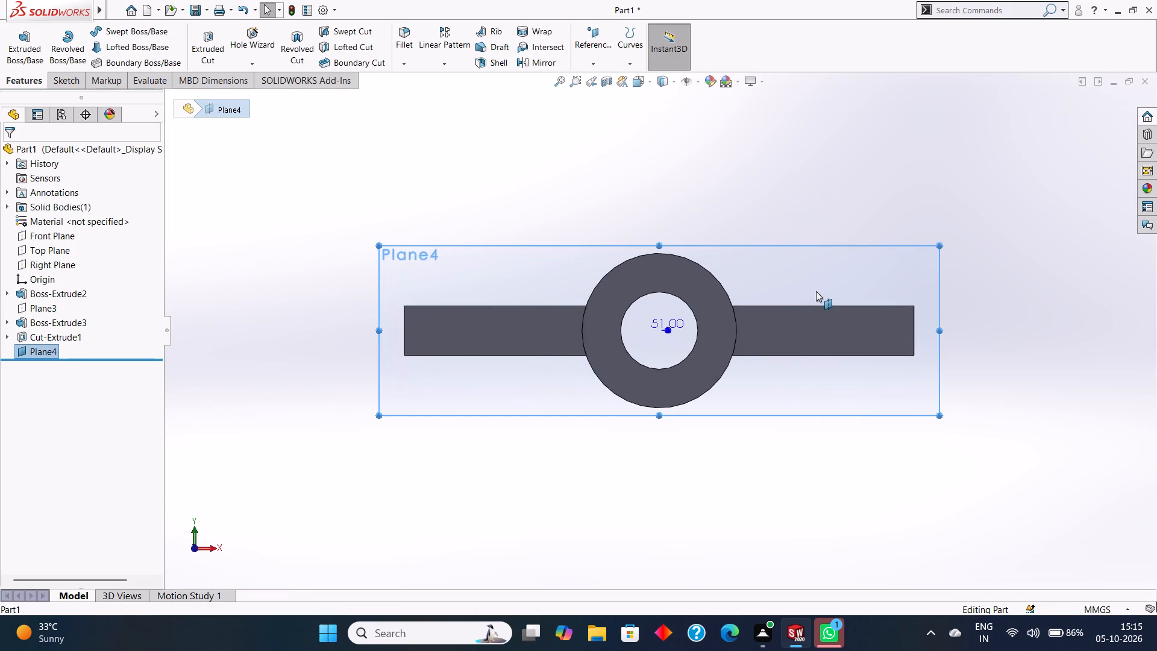
pyautogui.rightClick(801, 256)
pyautogui.click(829, 236)
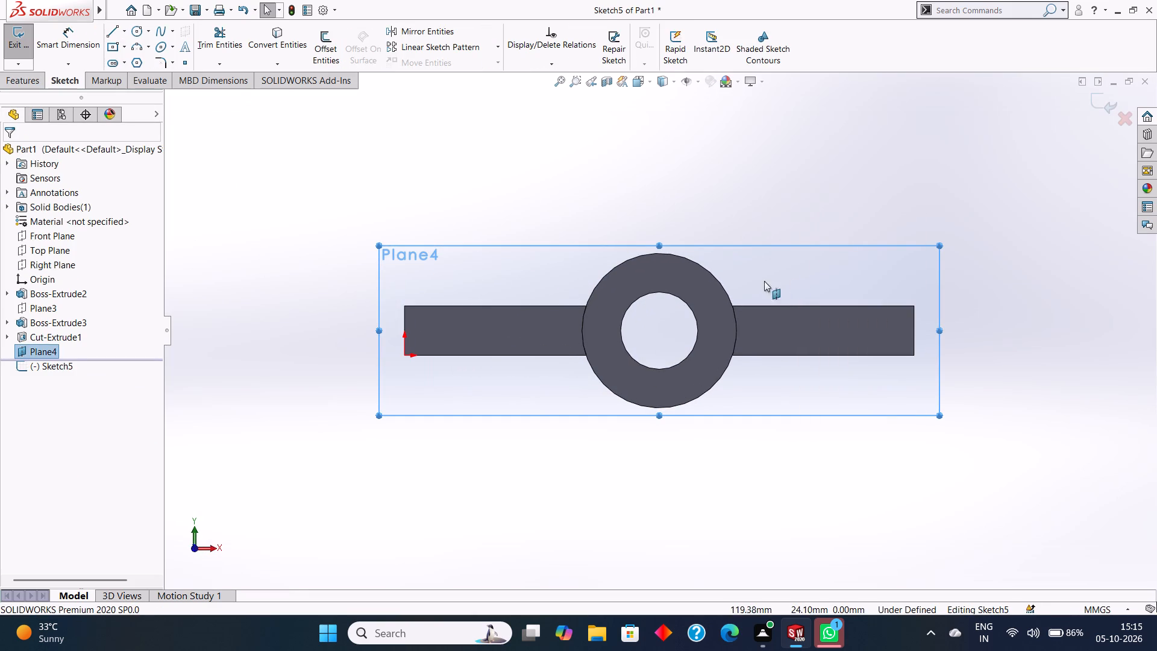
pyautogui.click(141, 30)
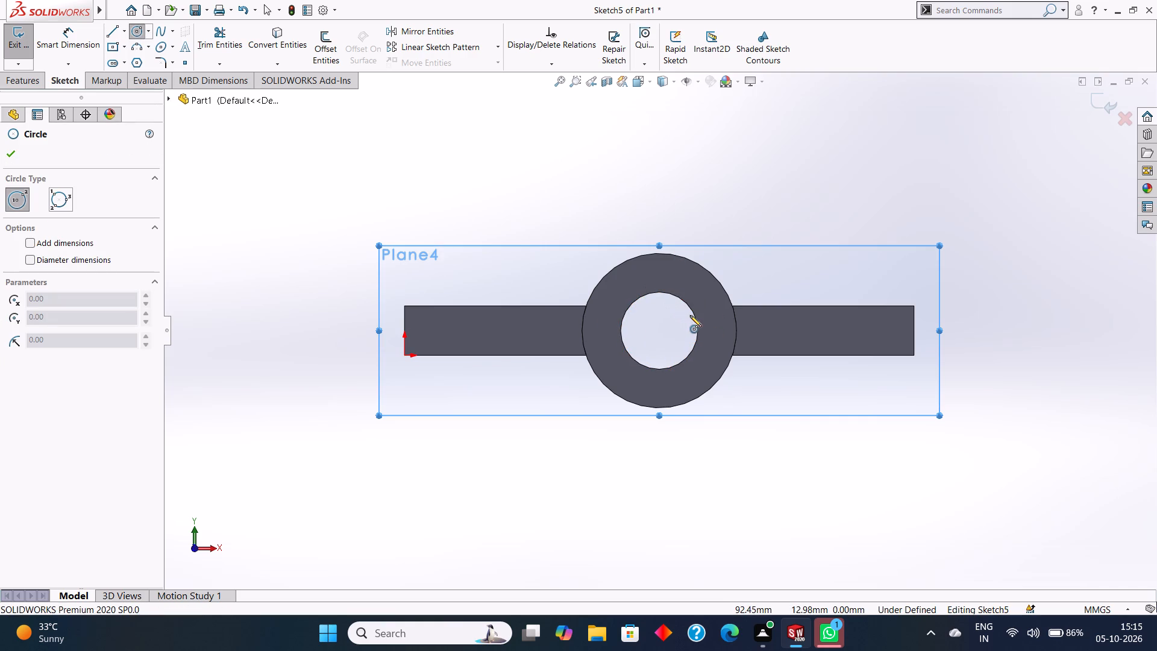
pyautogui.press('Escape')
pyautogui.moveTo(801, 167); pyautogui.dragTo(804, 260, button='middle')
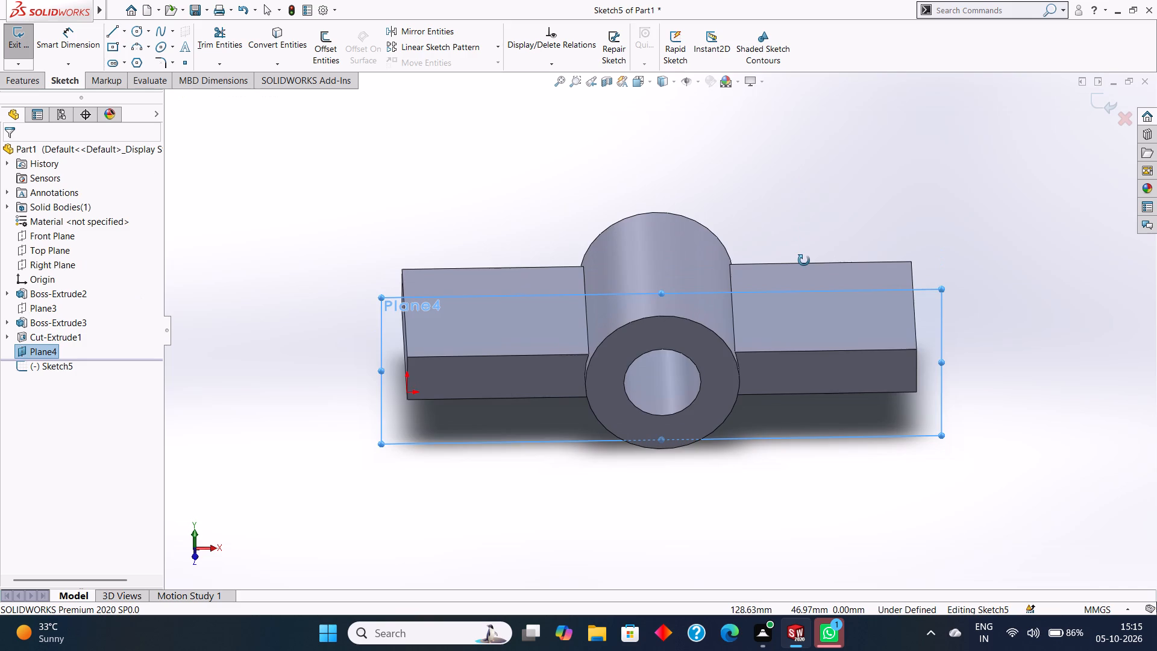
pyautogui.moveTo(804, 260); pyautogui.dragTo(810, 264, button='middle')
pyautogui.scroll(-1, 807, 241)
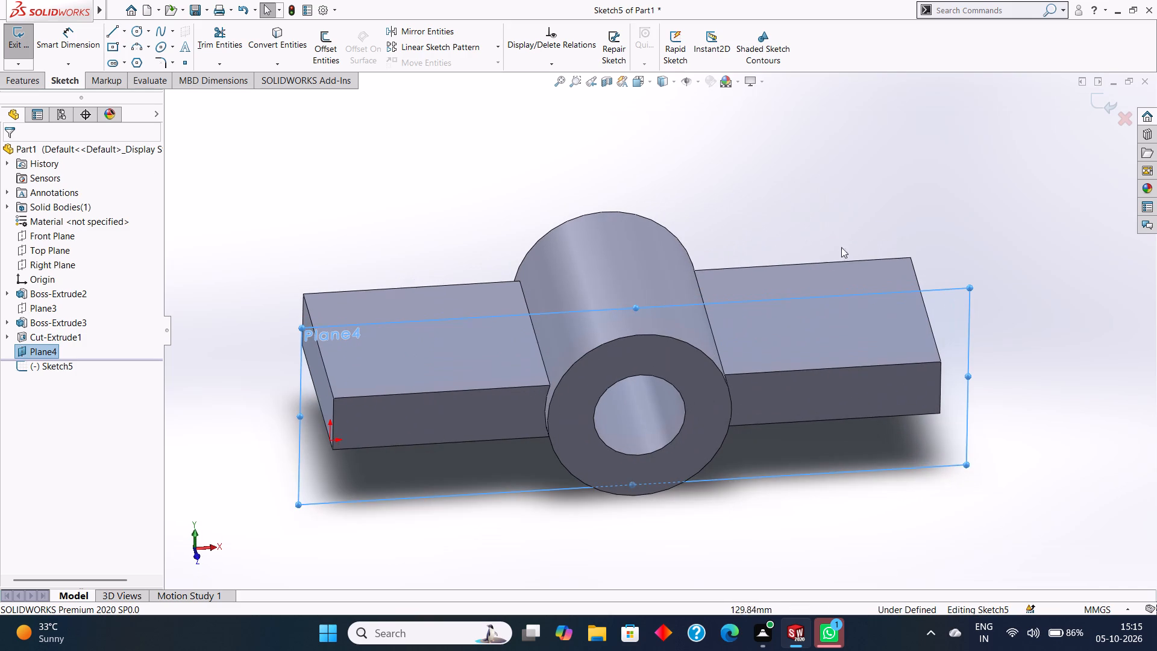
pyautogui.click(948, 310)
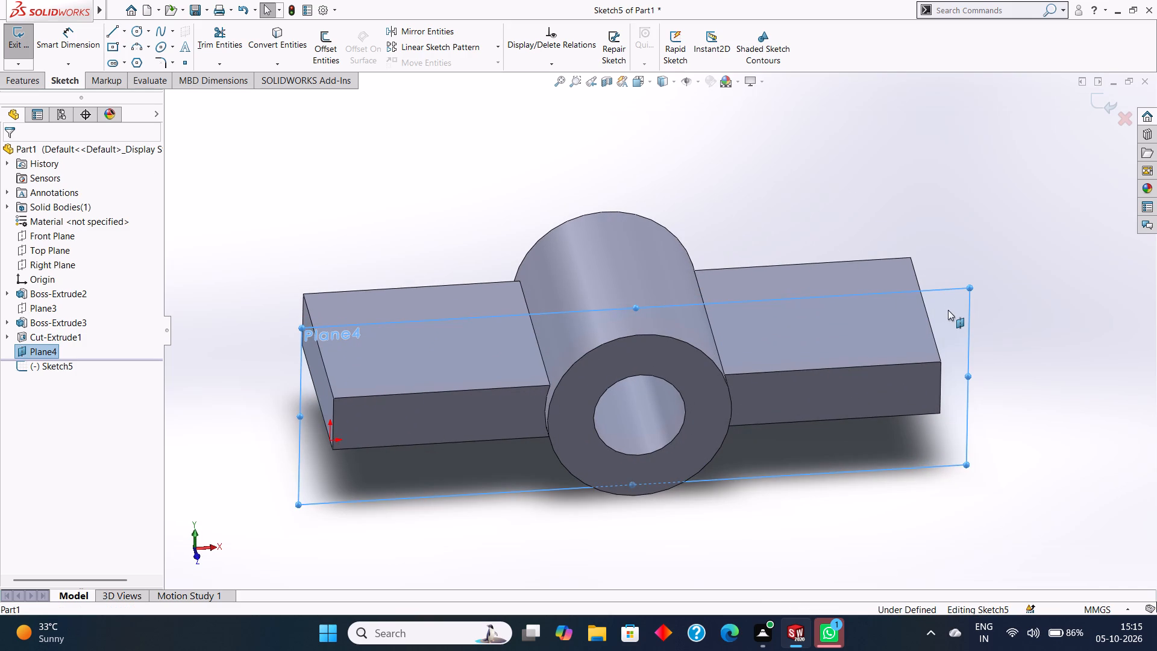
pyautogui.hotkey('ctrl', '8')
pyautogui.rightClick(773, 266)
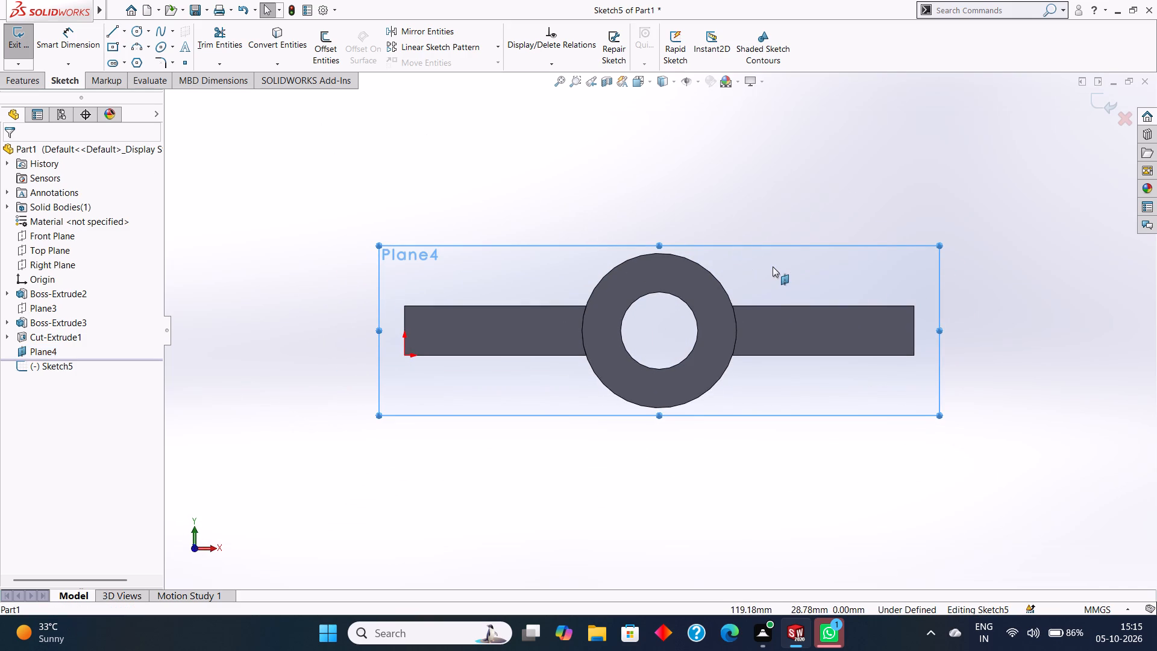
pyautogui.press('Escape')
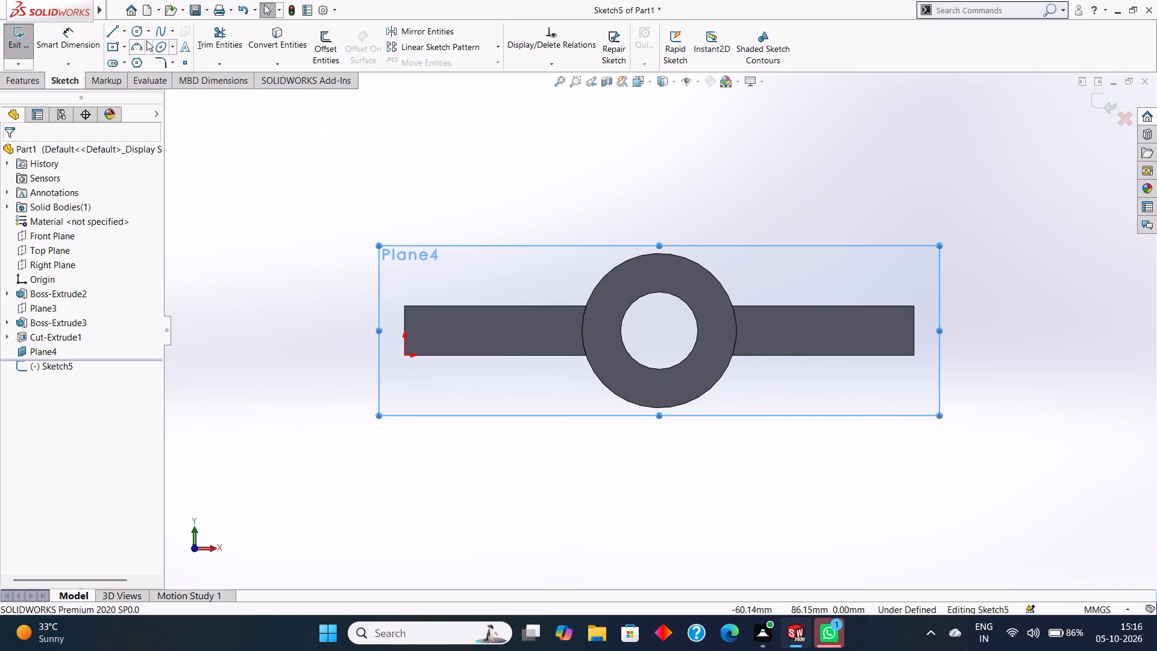
# Sketch a circle with a 60 mm radius centred on the cylinder's hole.
pyautogui.click(139, 33)
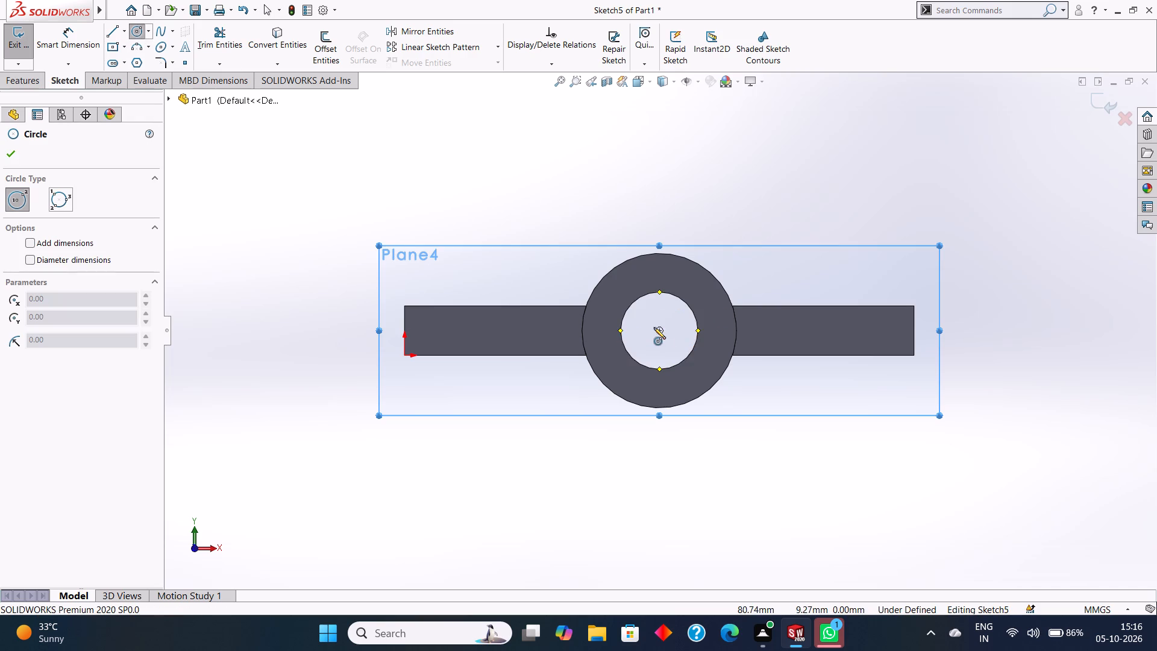
pyautogui.moveTo(660, 331); pyautogui.dragTo(805, 421)
pyautogui.press('BackSpace')
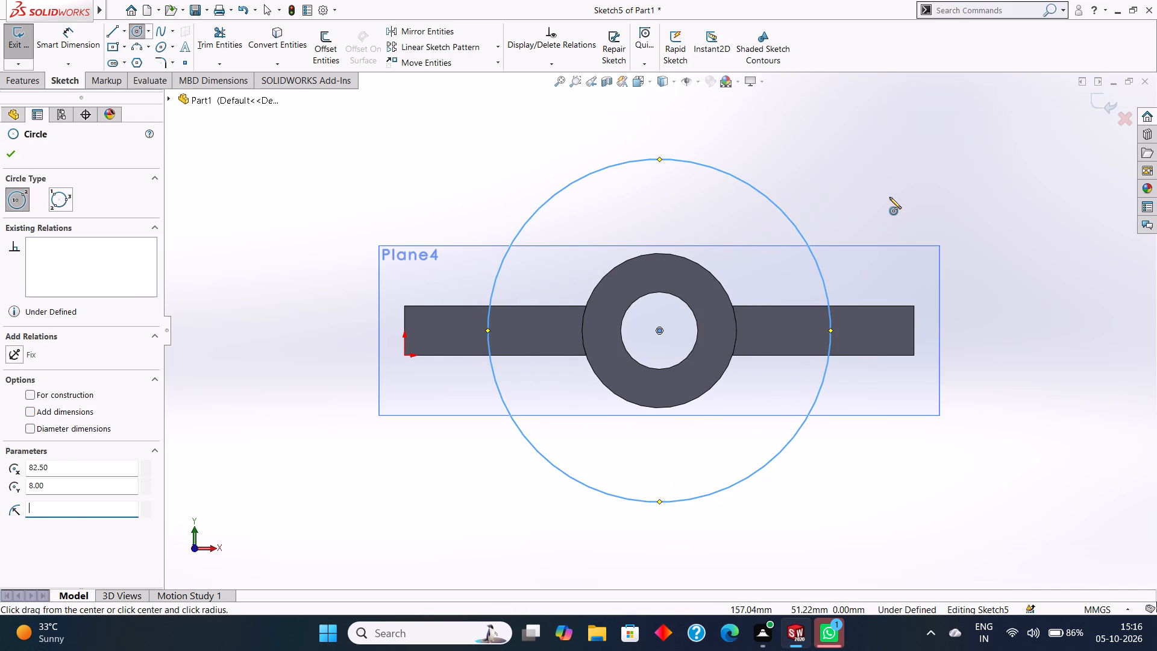
pyautogui.write('60')
pyautogui.press('Return')
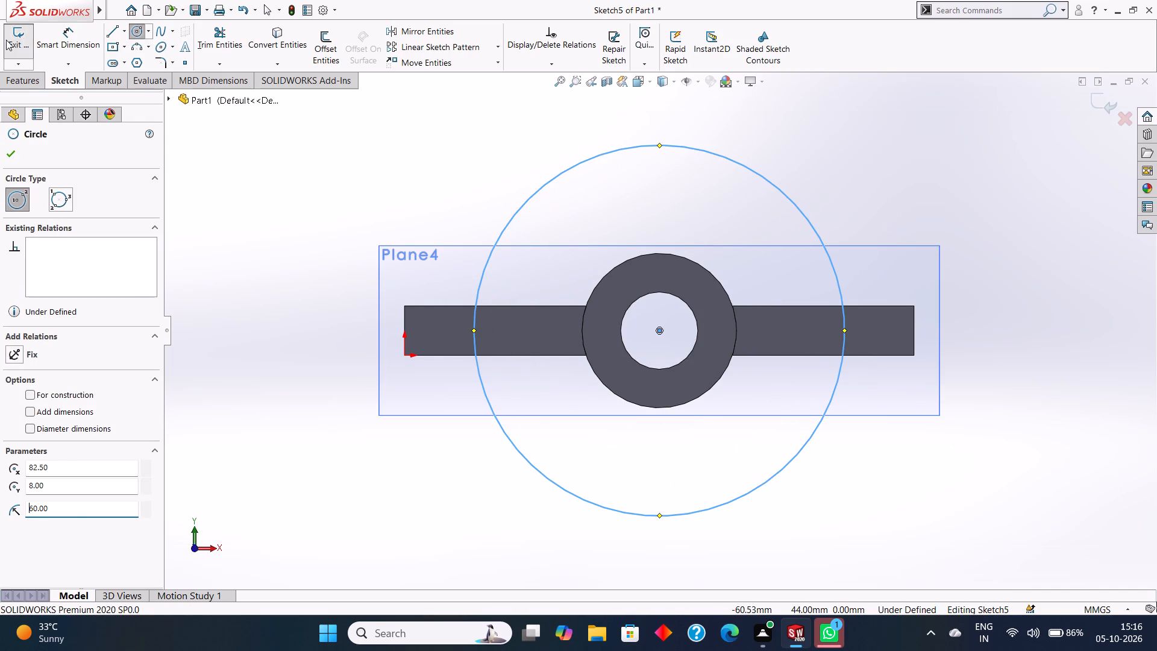
pyautogui.click(12, 157)
# Sketch a second circle with a 90 mm radius, concentric with the cylinder's hole.
pyautogui.click(134, 34)
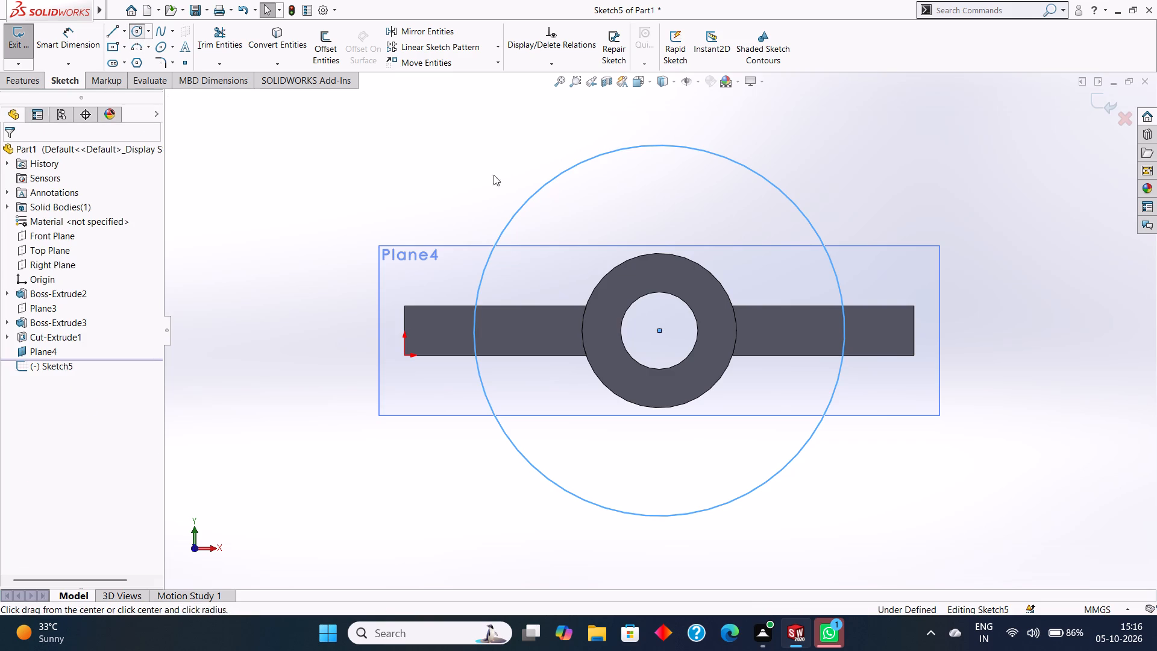
pyautogui.moveTo(659, 333); pyautogui.dragTo(874, 468)
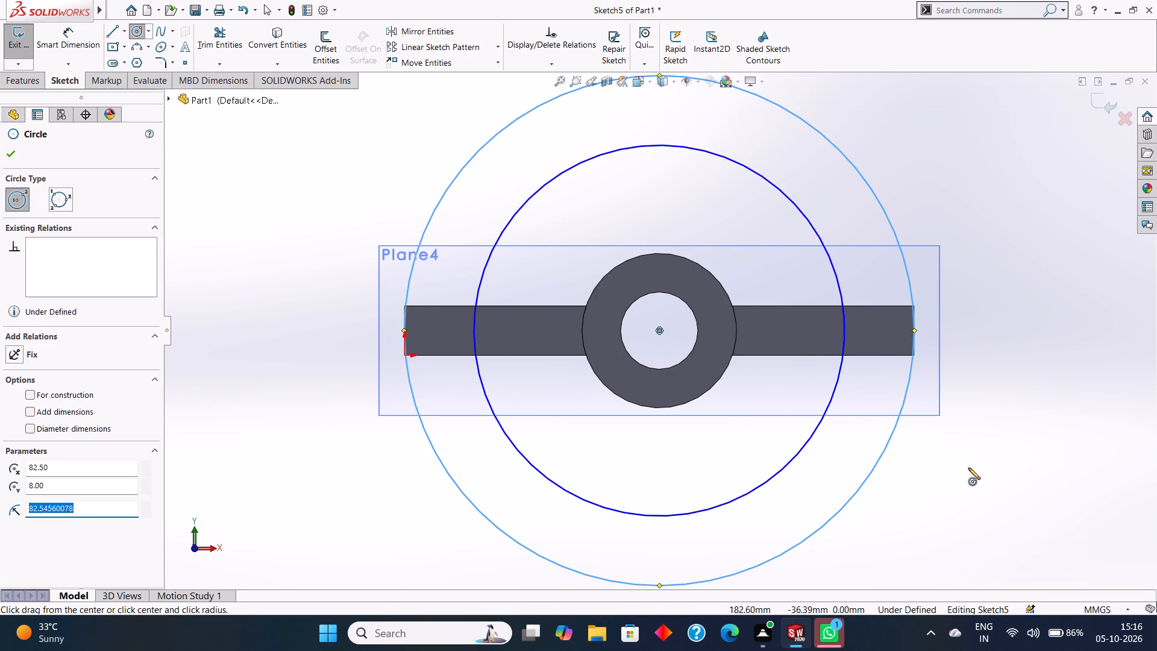
pyautogui.press('BackSpace')
pyautogui.write('90')
pyautogui.press('Return')
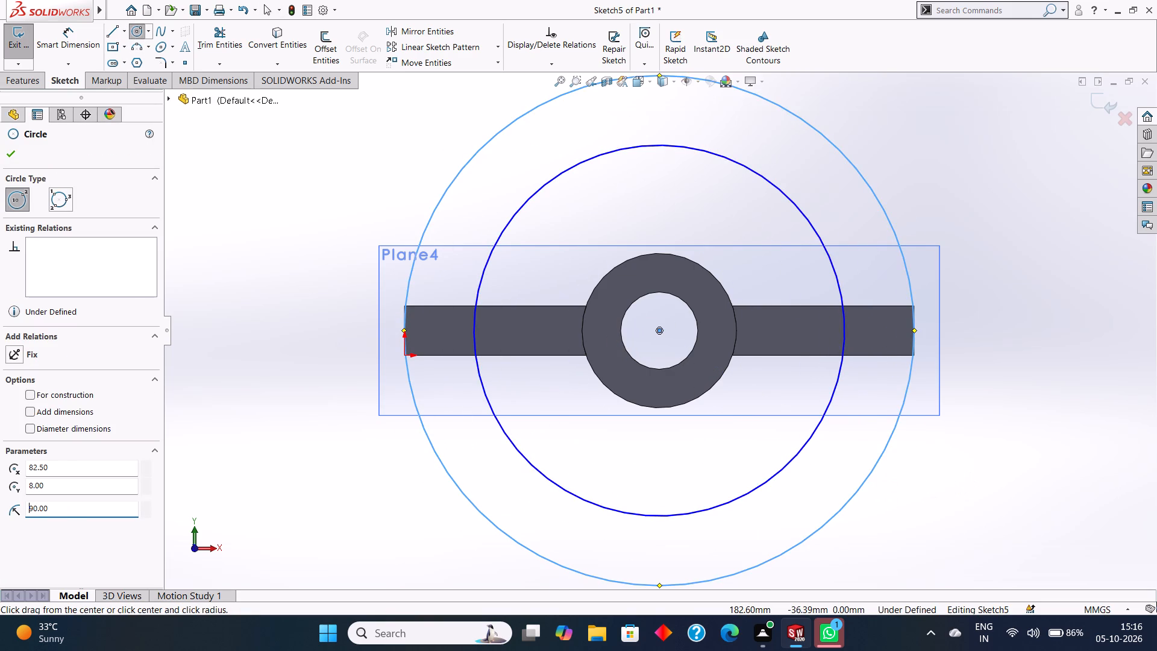
pyautogui.click(11, 160)
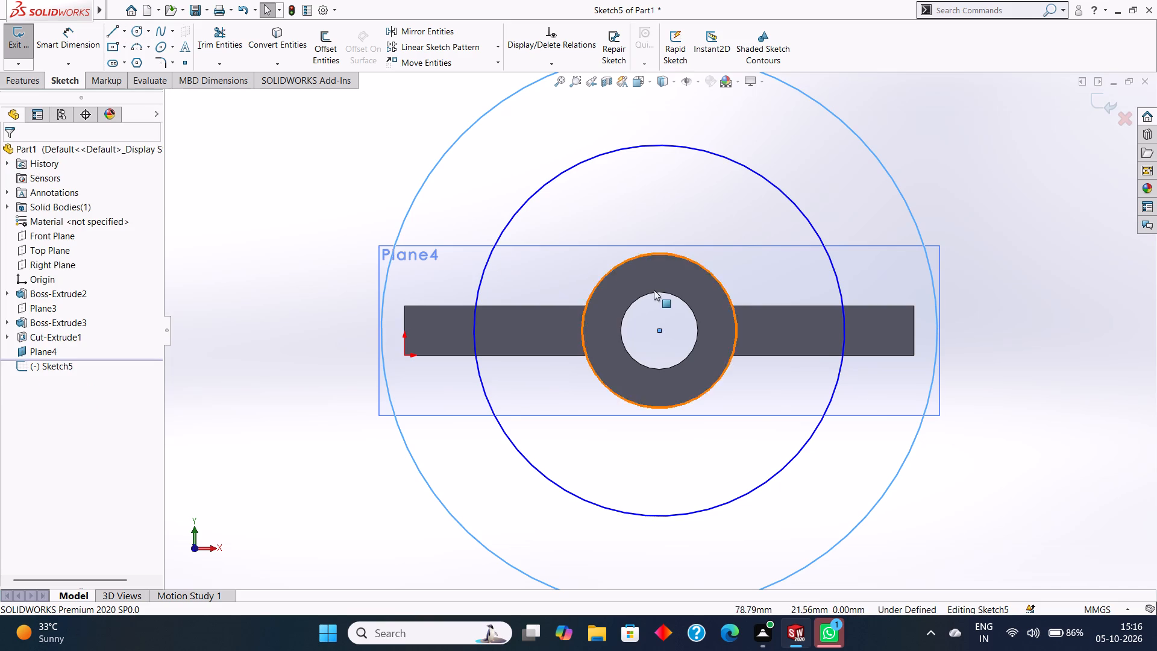
# Sketch a third concentric circle with a 75 mm radius between the 60 mm and 90 mm radius circles.
pyautogui.scroll(2, 654, 290)
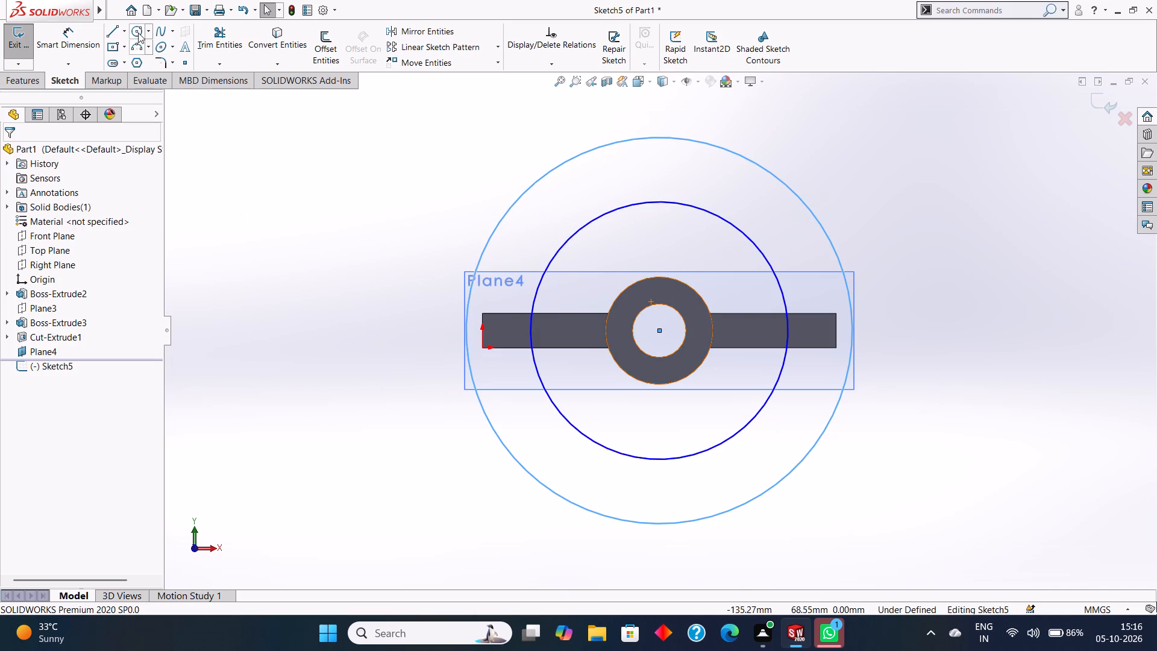
pyautogui.click(138, 33)
pyautogui.moveTo(660, 330); pyautogui.dragTo(721, 387)
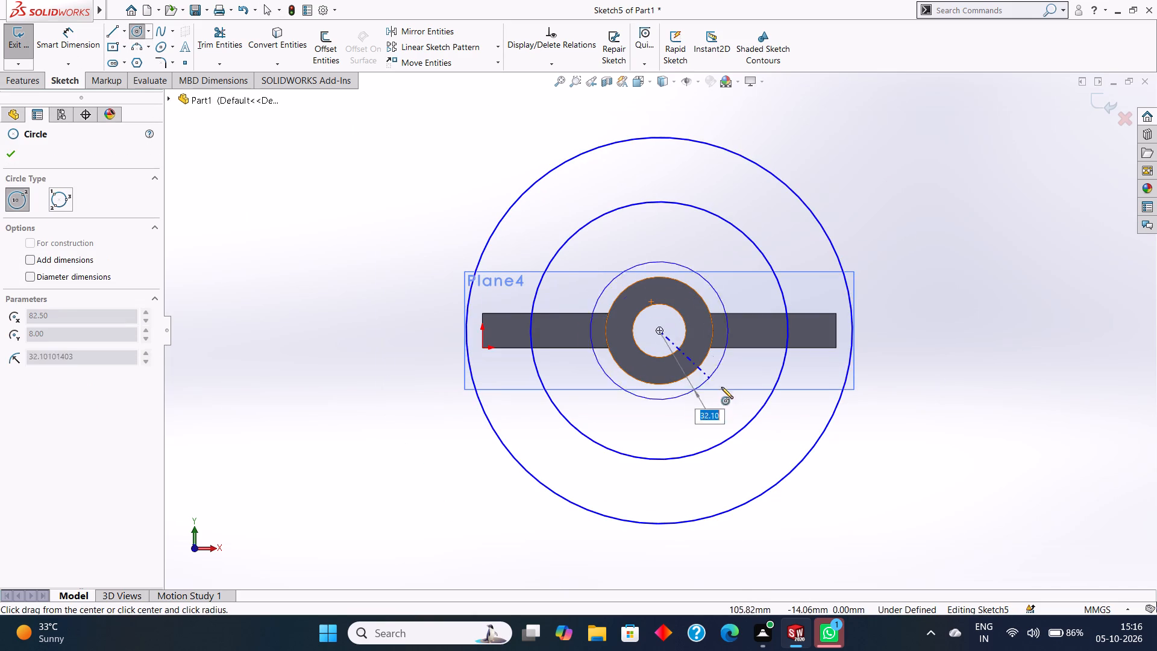
pyautogui.moveTo(721, 387); pyautogui.dragTo(782, 437)
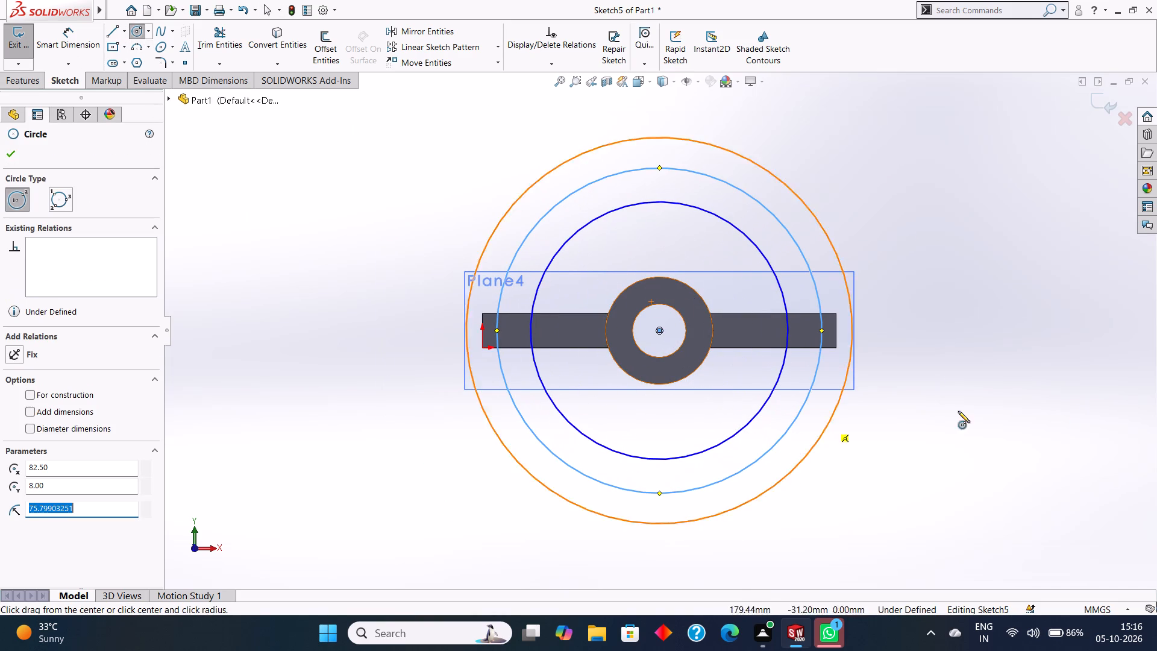
pyautogui.press('BackSpace')
pyautogui.write('75')
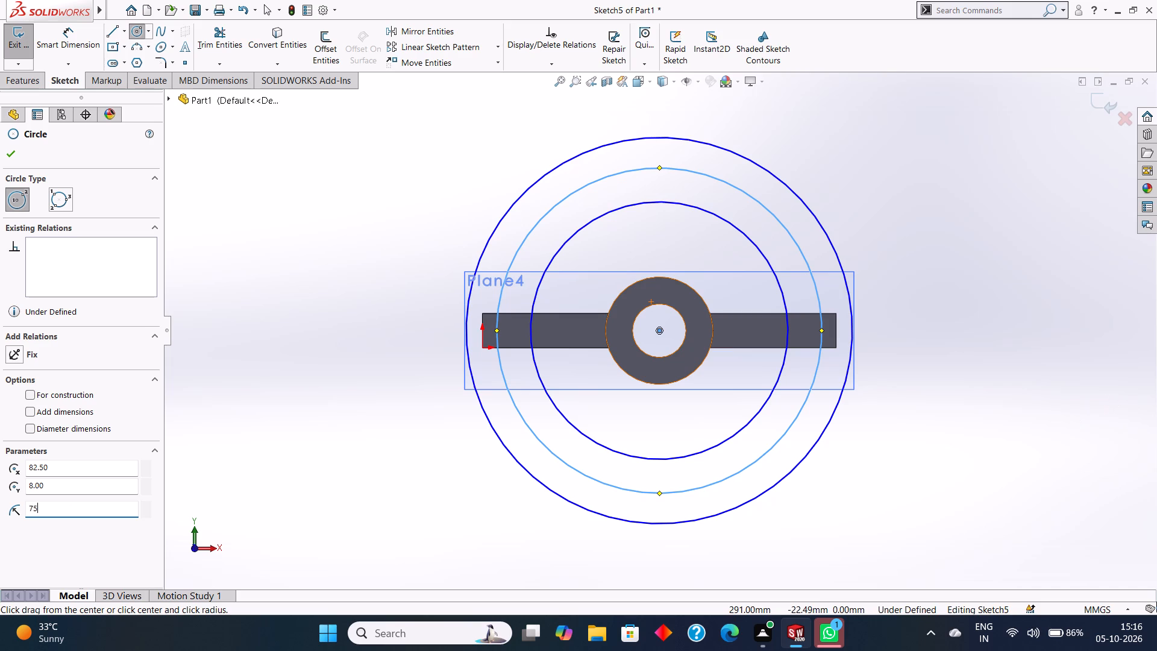
pyautogui.press('Return')
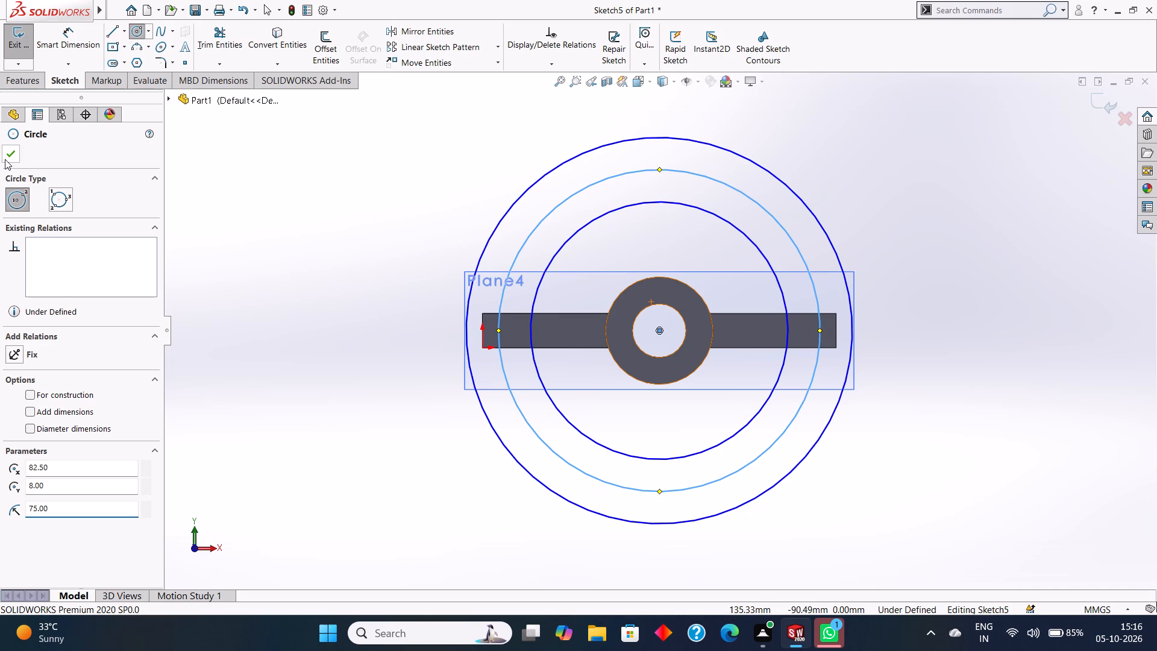
pyautogui.click(5, 159)
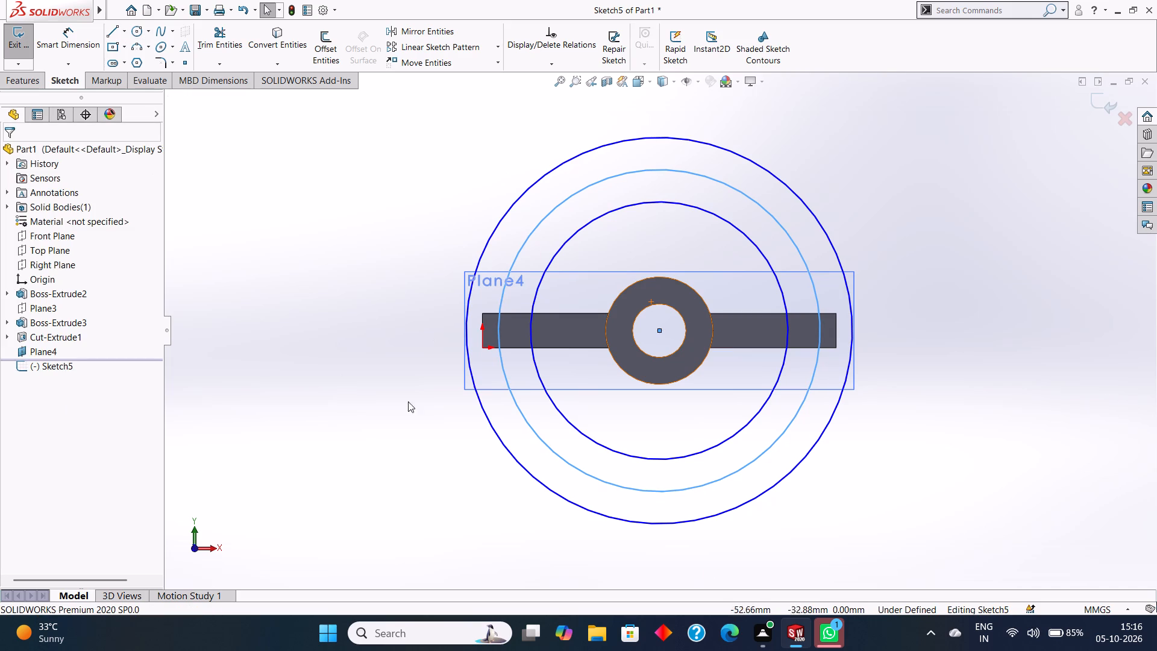
pyautogui.press('Escape')
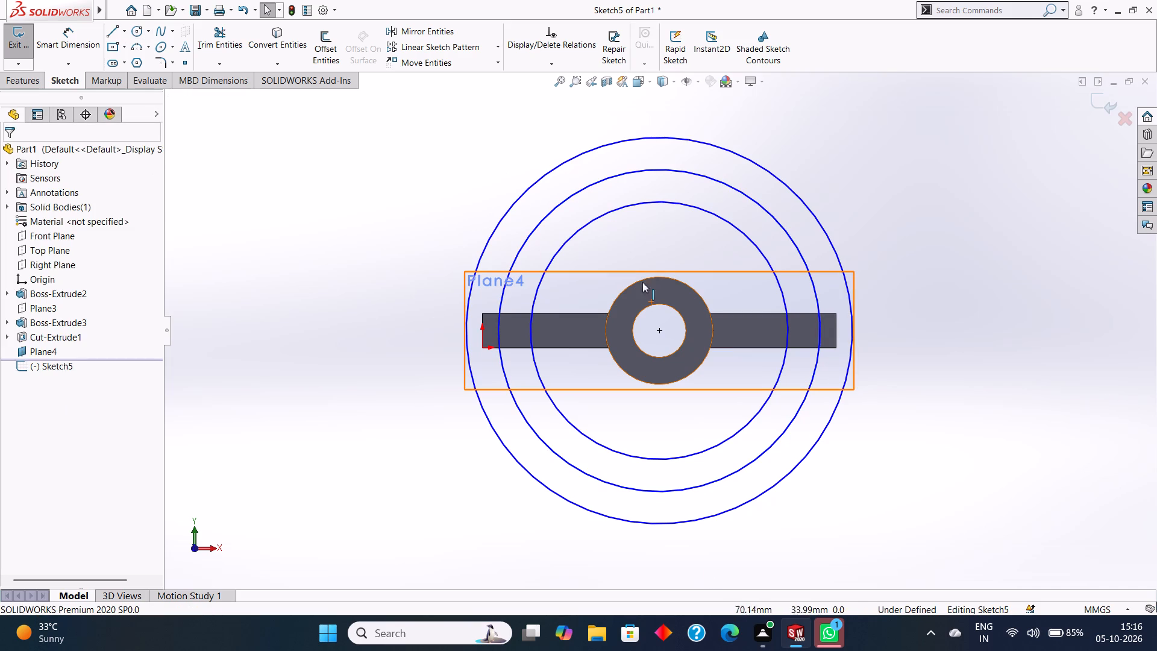
# Draw a vertical centerline up and a horizontal centerline in the +X direction from the circles' centre, each ending on the outer circle.
pyautogui.click(126, 32)
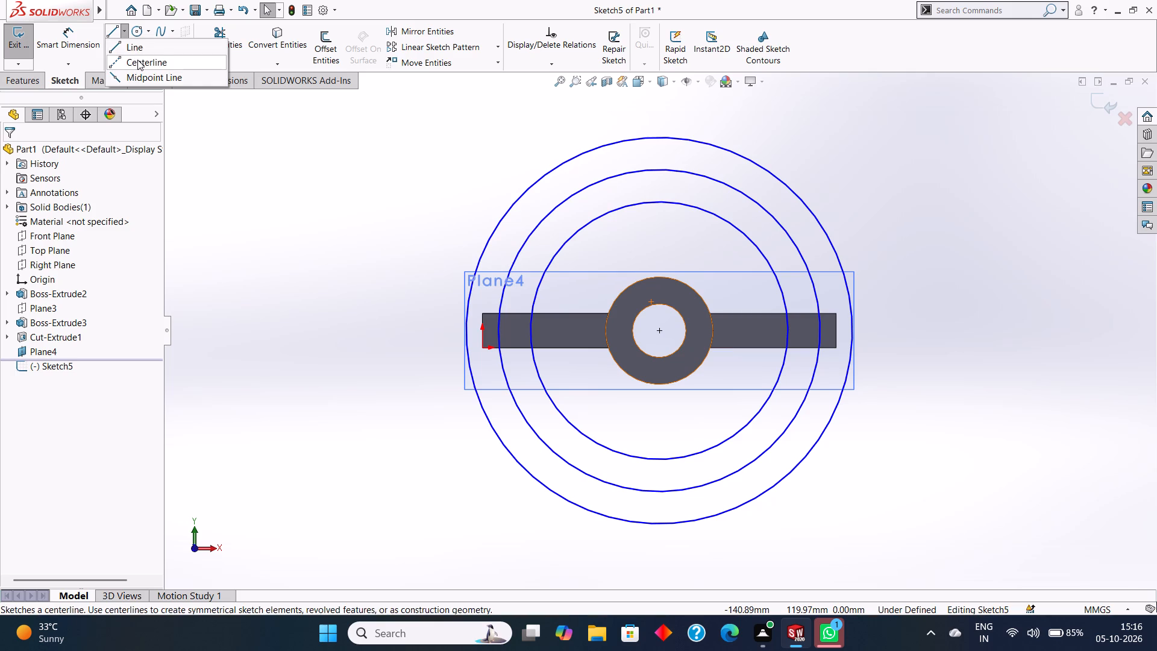
pyautogui.click(137, 60)
pyautogui.click(660, 332)
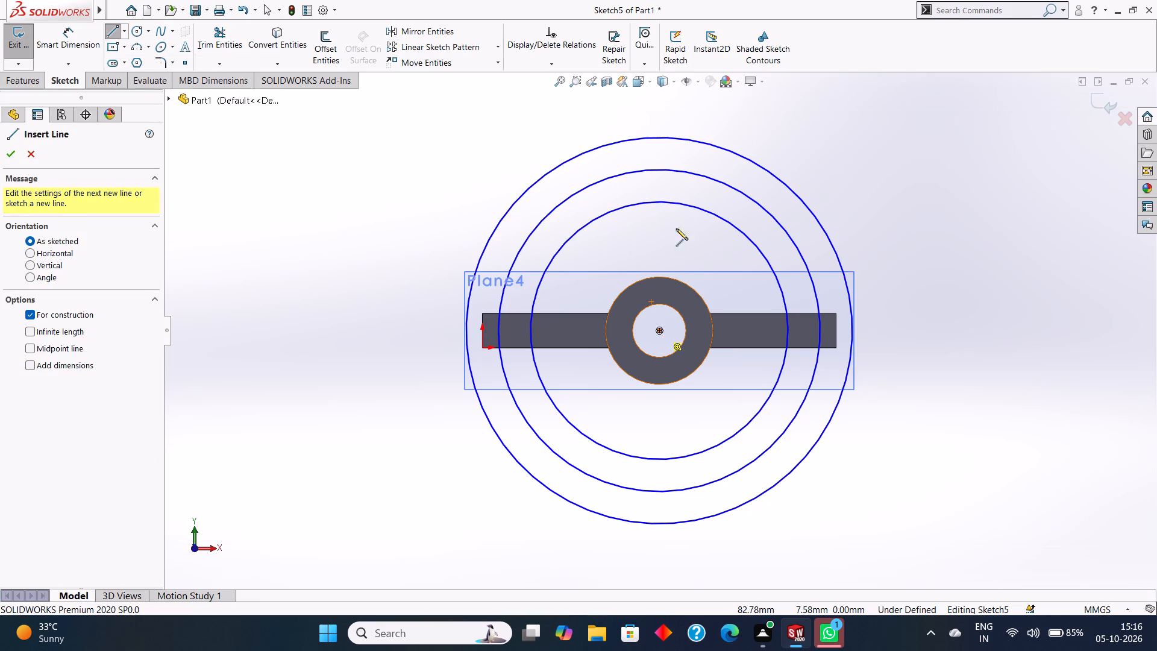
pyautogui.click(659, 137)
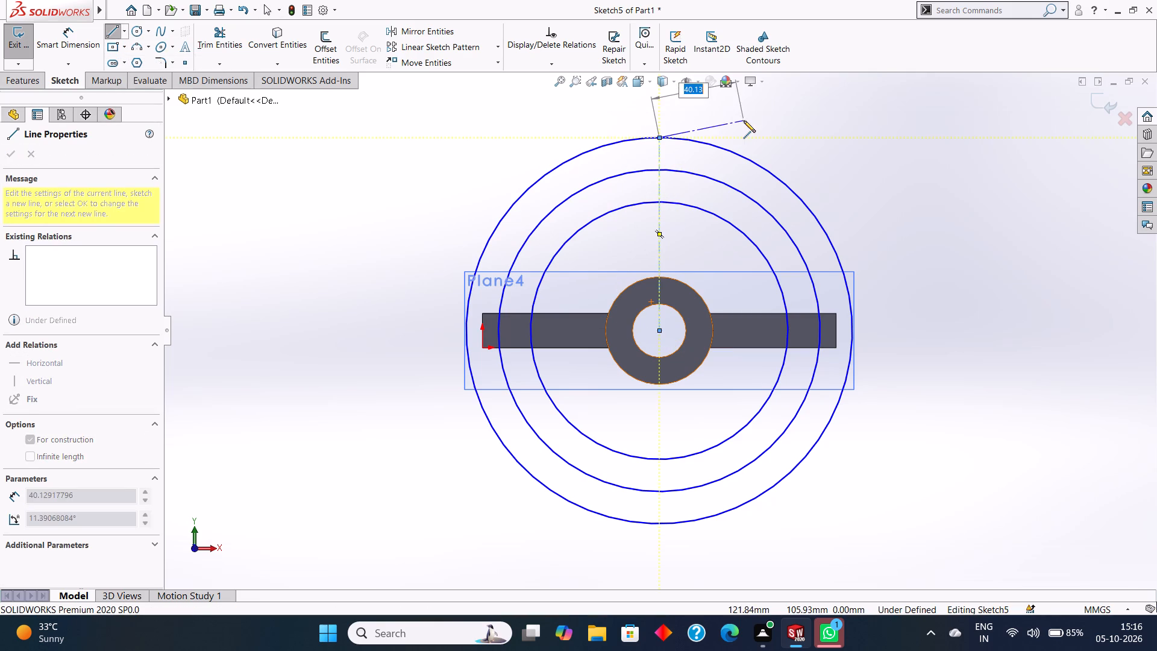
pyautogui.press('Escape')
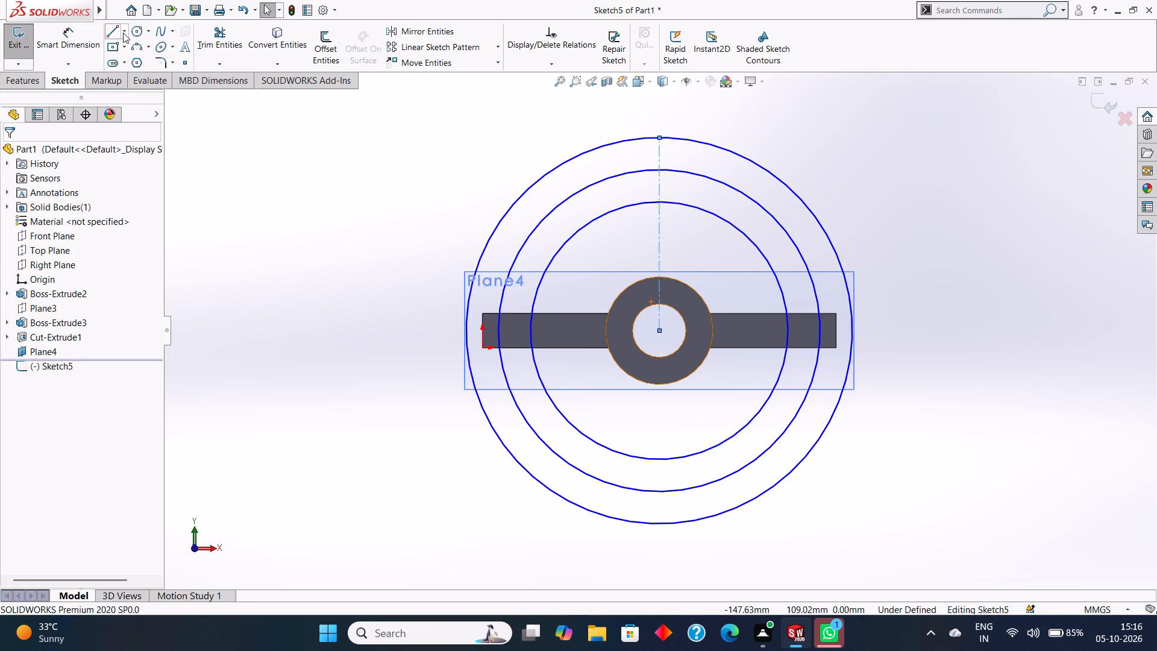
pyautogui.click(123, 33)
pyautogui.click(139, 57)
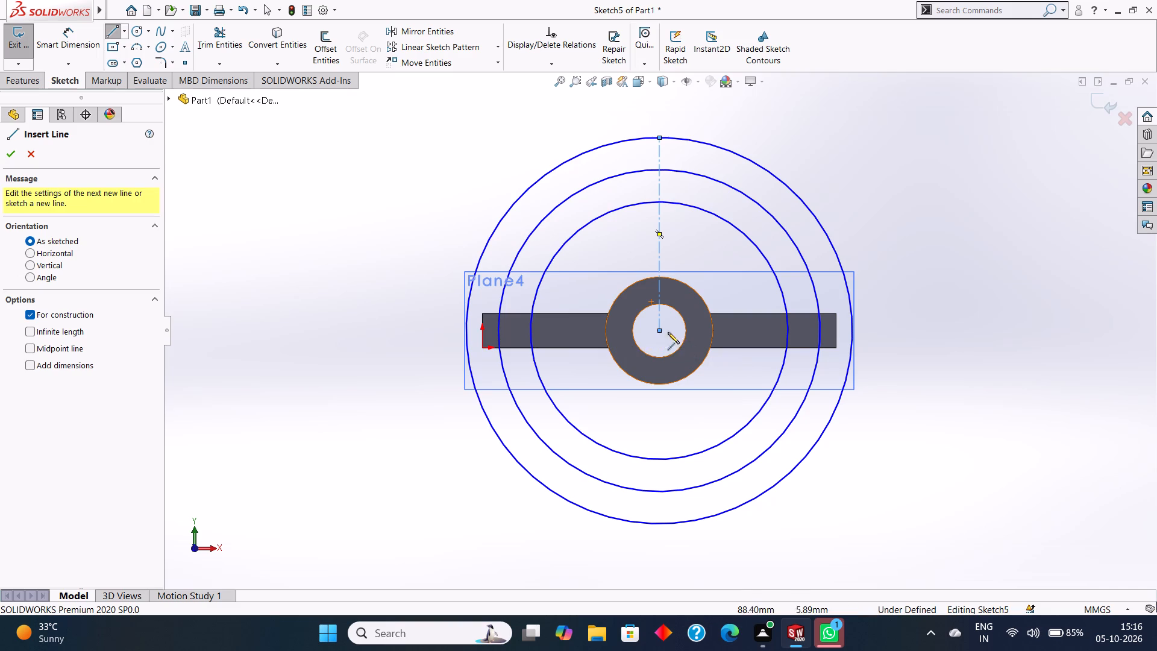
pyautogui.click(660, 329)
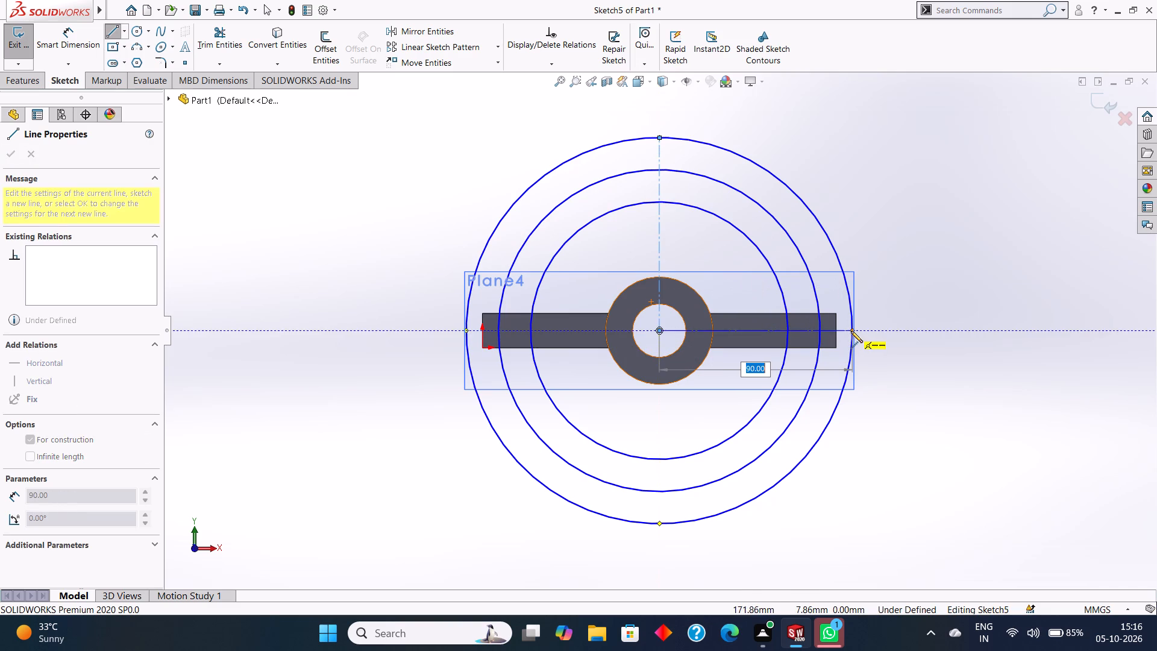
pyautogui.click(851, 331)
pyautogui.press('Escape')
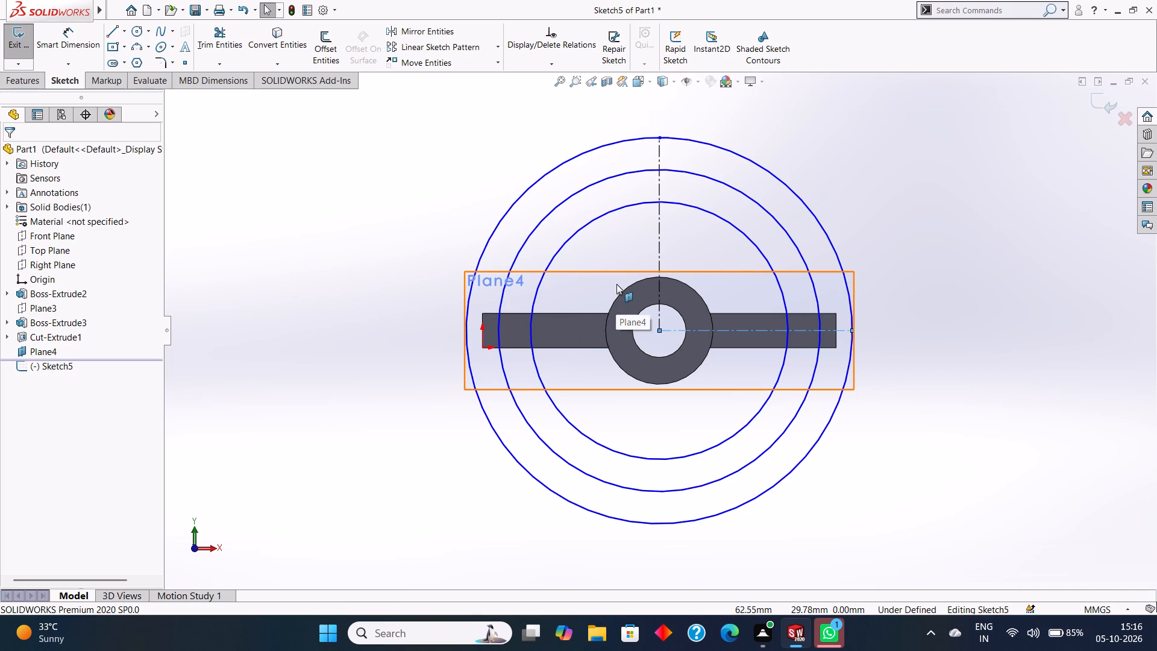
# Trim the outer, middle and inner circles to the centerlines, keeping only the upper quarter arcs on the +X side.
pyautogui.scroll(1, 591, 287)
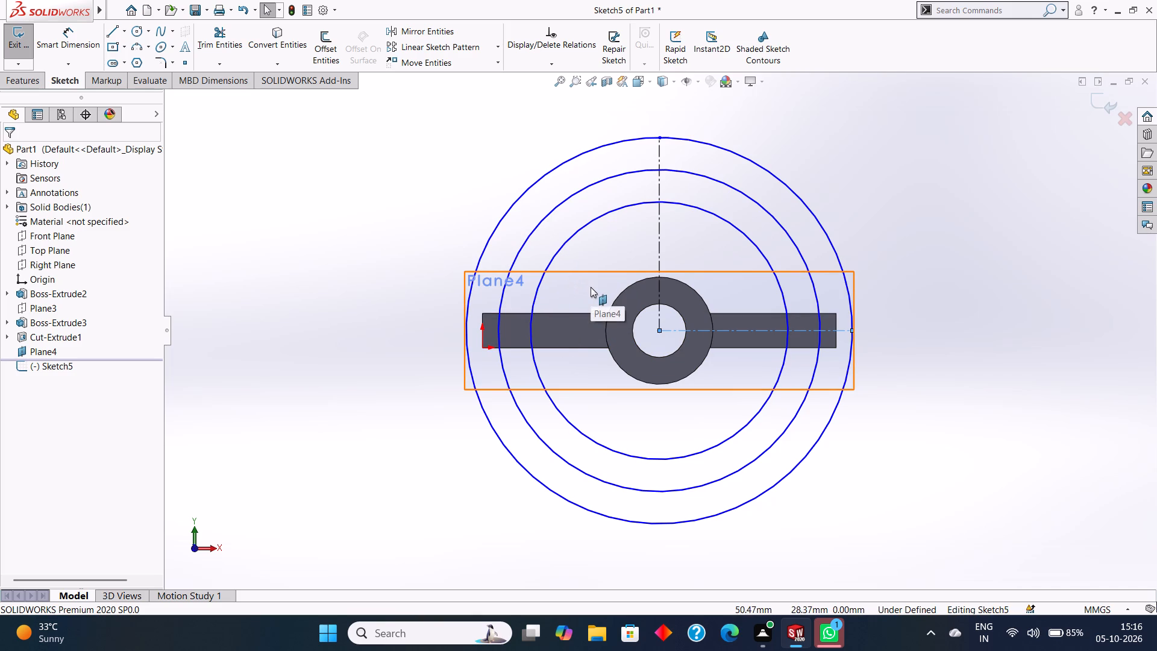
pyautogui.click(215, 34)
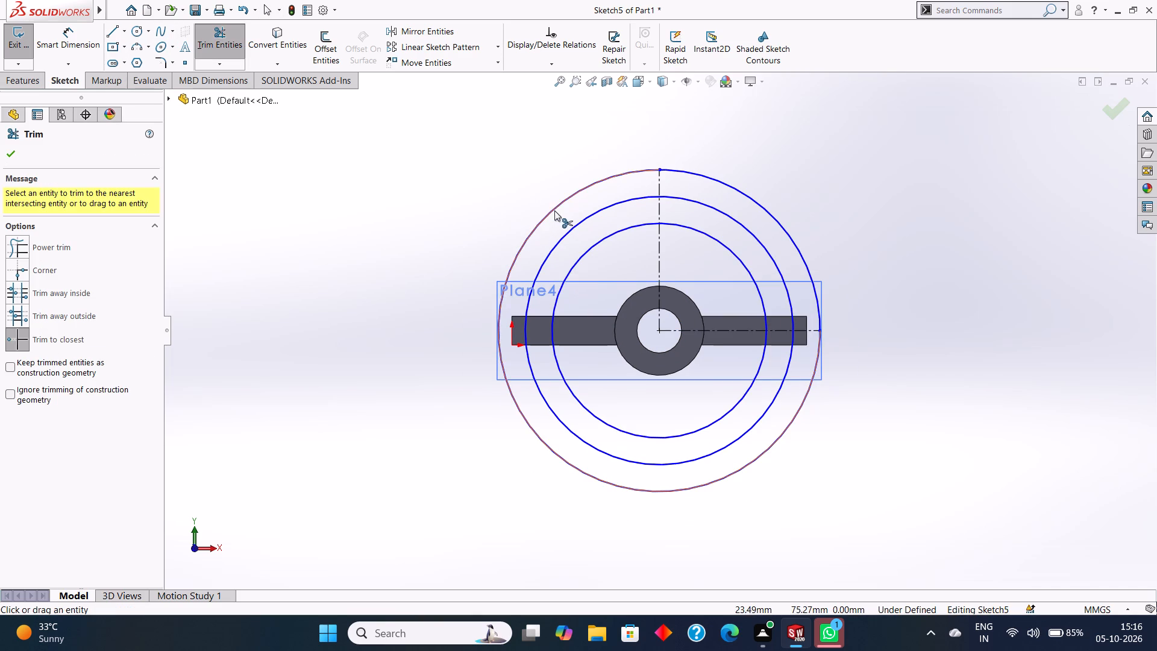
pyautogui.click(553, 209)
pyautogui.click(561, 236)
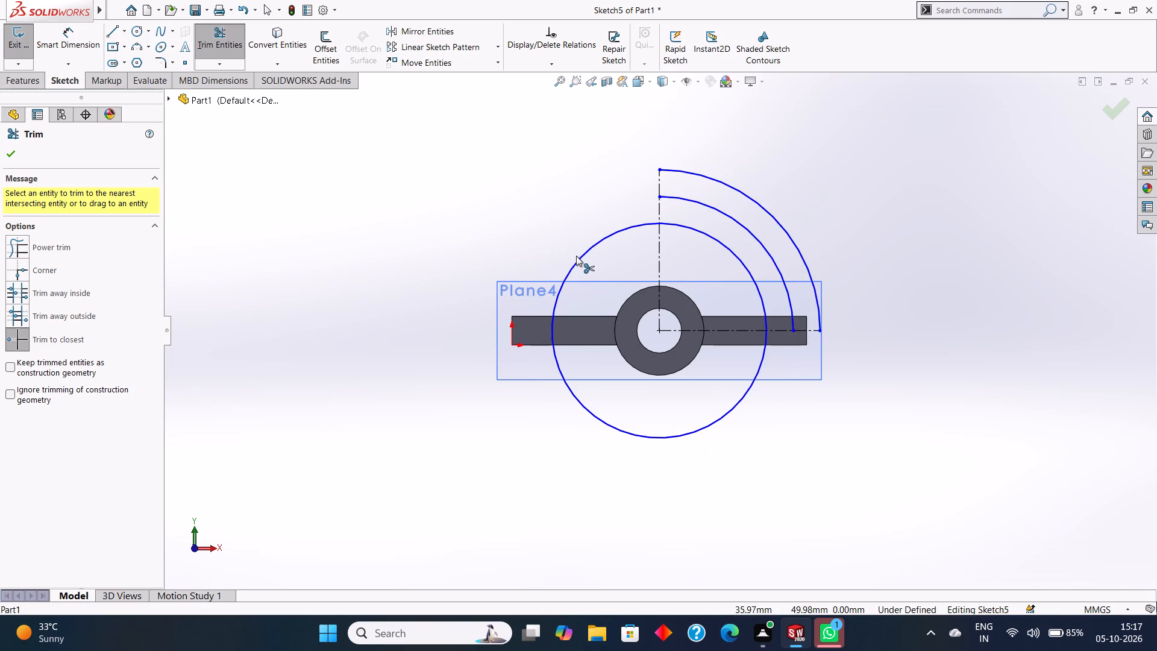
pyautogui.click(580, 260)
pyautogui.click(20, 151)
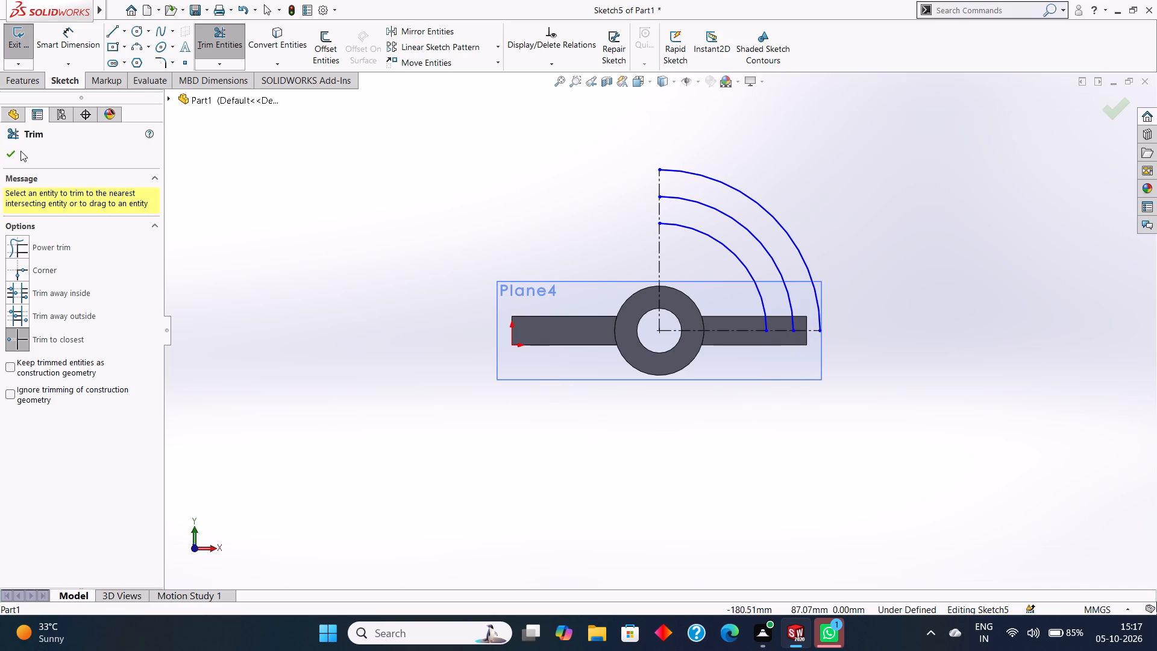
pyautogui.click(17, 151)
pyautogui.moveTo(313, 124); pyautogui.dragTo(372, 346, button='middle')
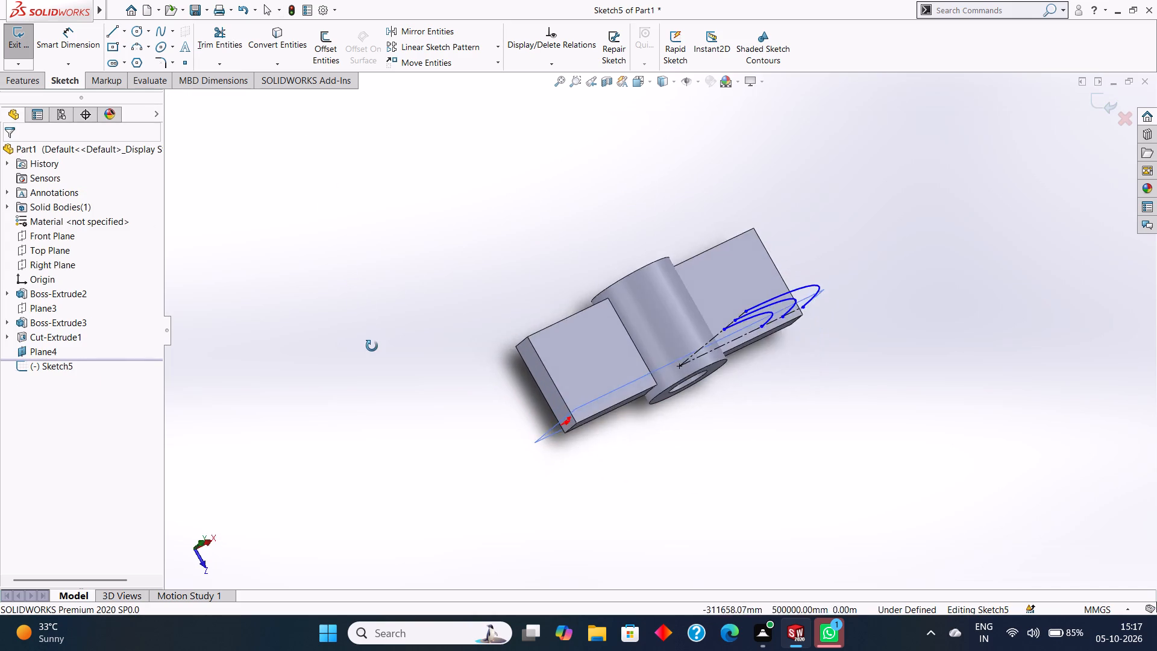
# Sketch a 15 mm radius circle centred on the upper endpoint of the 75 mm radius arc.
pyautogui.moveTo(372, 346); pyautogui.dragTo(348, 160, button='middle')
pyautogui.click(572, 281)
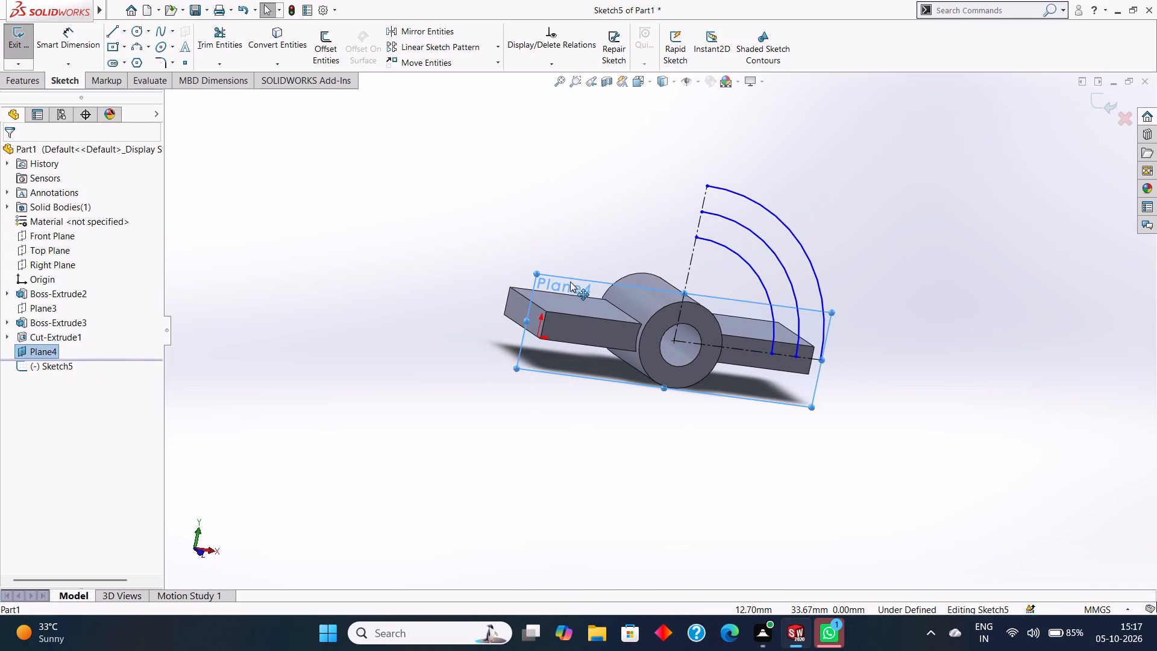
pyautogui.hotkey('ctrl', '8')
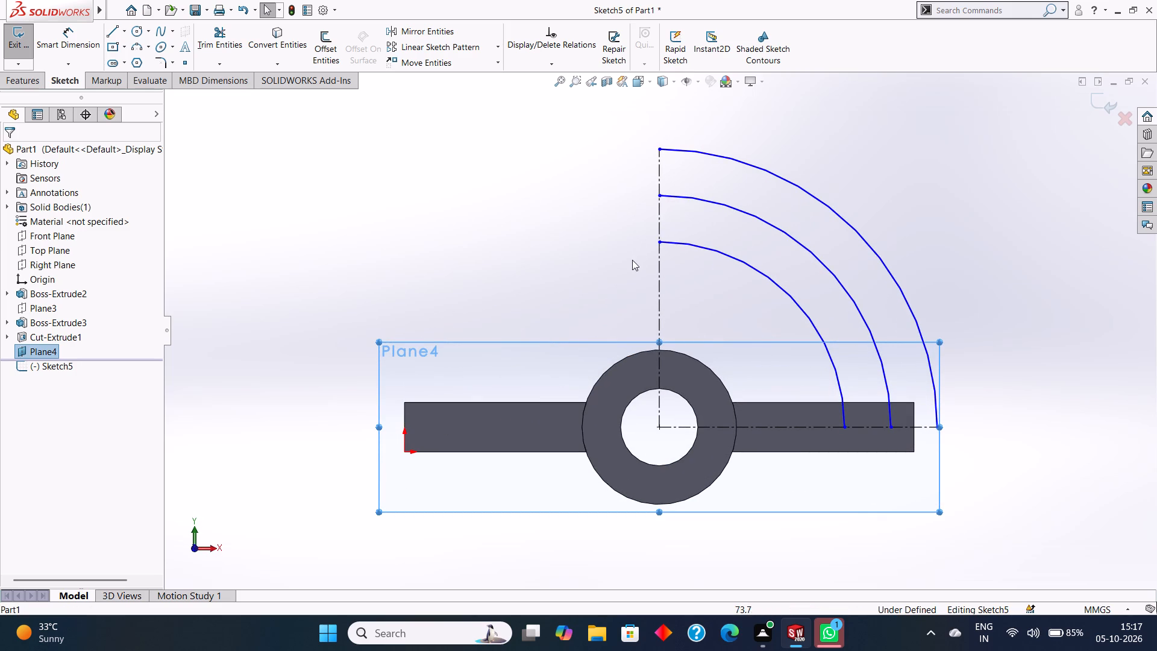
pyautogui.click(133, 33)
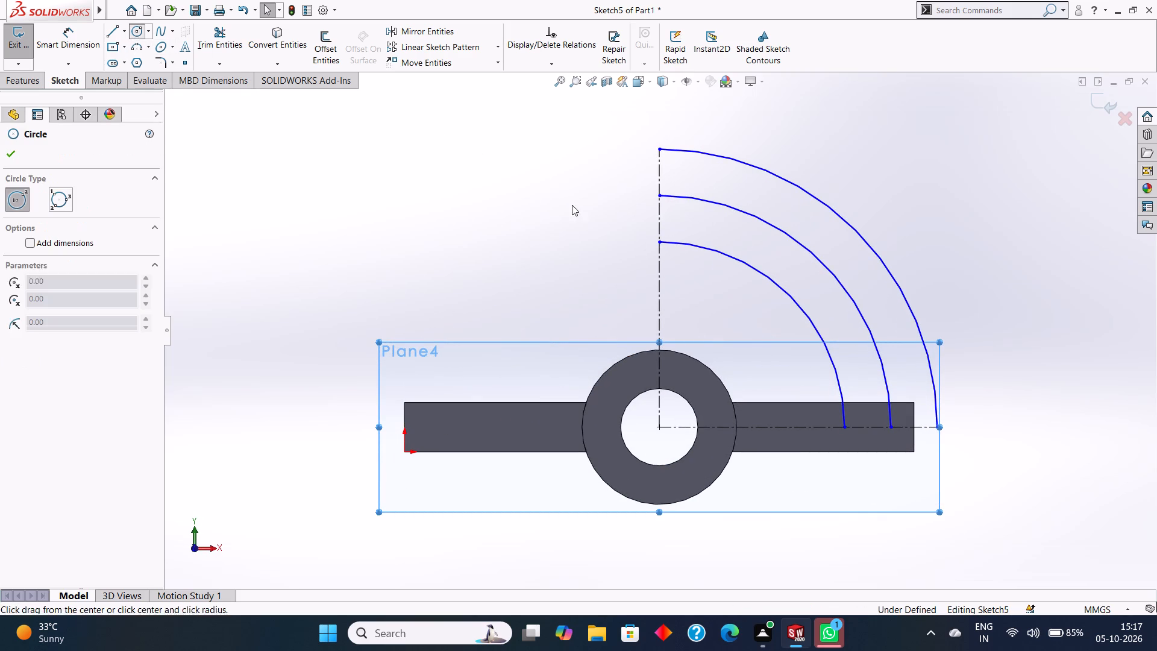
pyautogui.moveTo(661, 197); pyautogui.dragTo(686, 234)
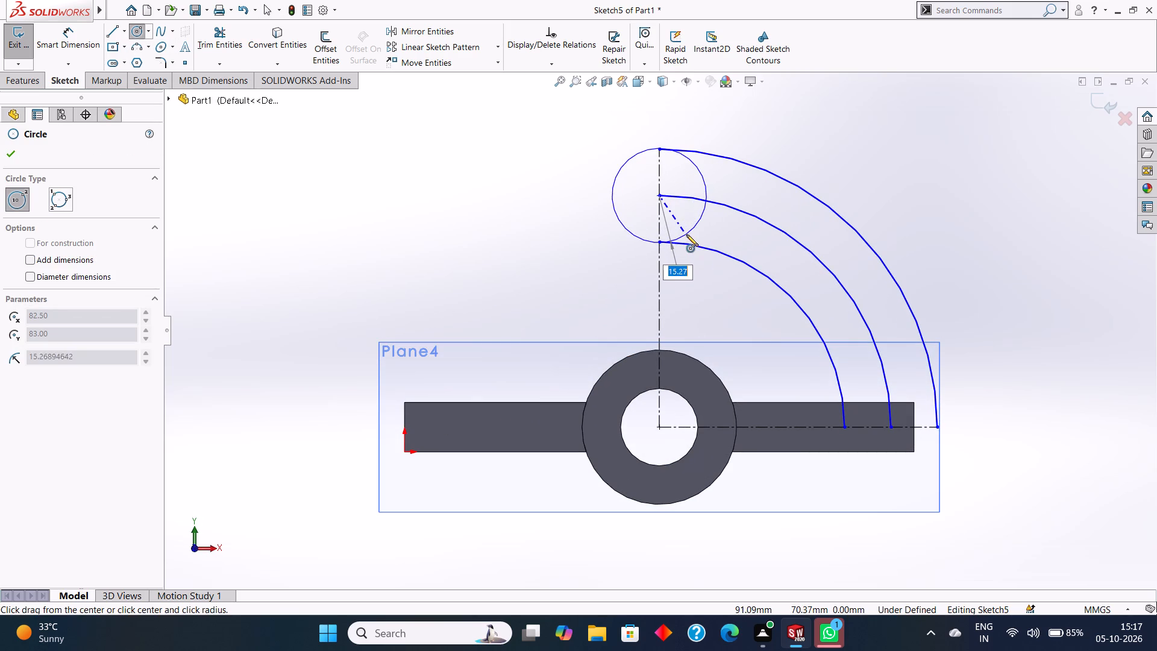
pyautogui.moveTo(686, 234); pyautogui.dragTo(686, 235)
pyautogui.write('15')
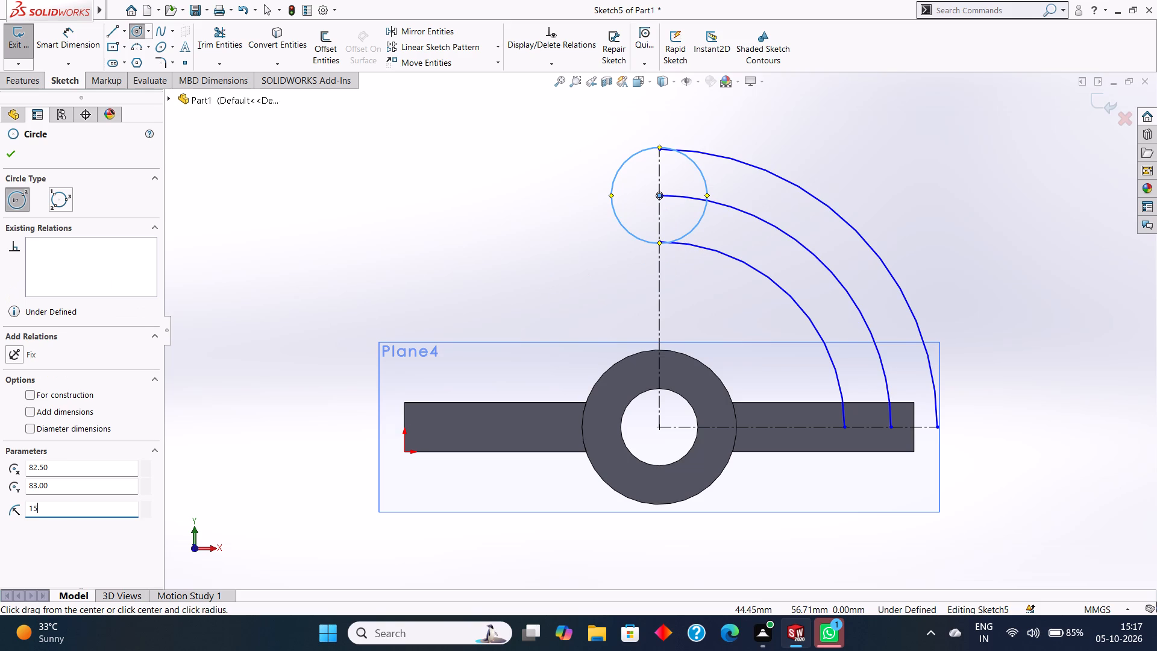
pyautogui.press('Return')
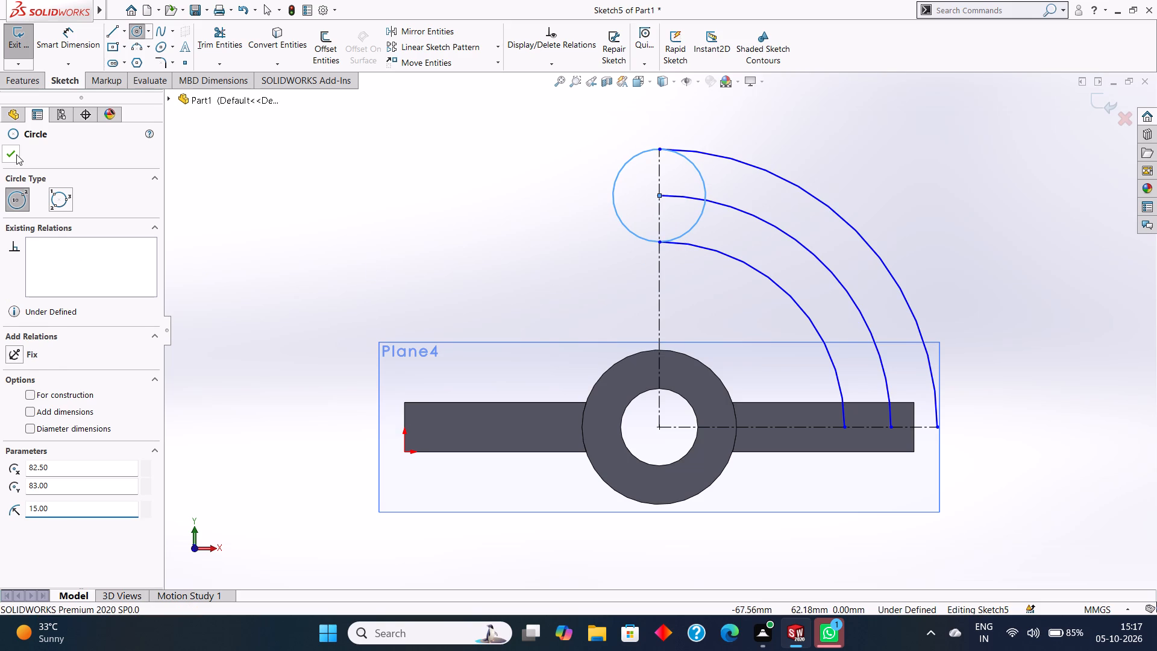
pyautogui.click(16, 154)
# Sketch a 15 mm radius circle centred on the lower endpoint of the 75 mm radius arc.
pyautogui.click(138, 30)
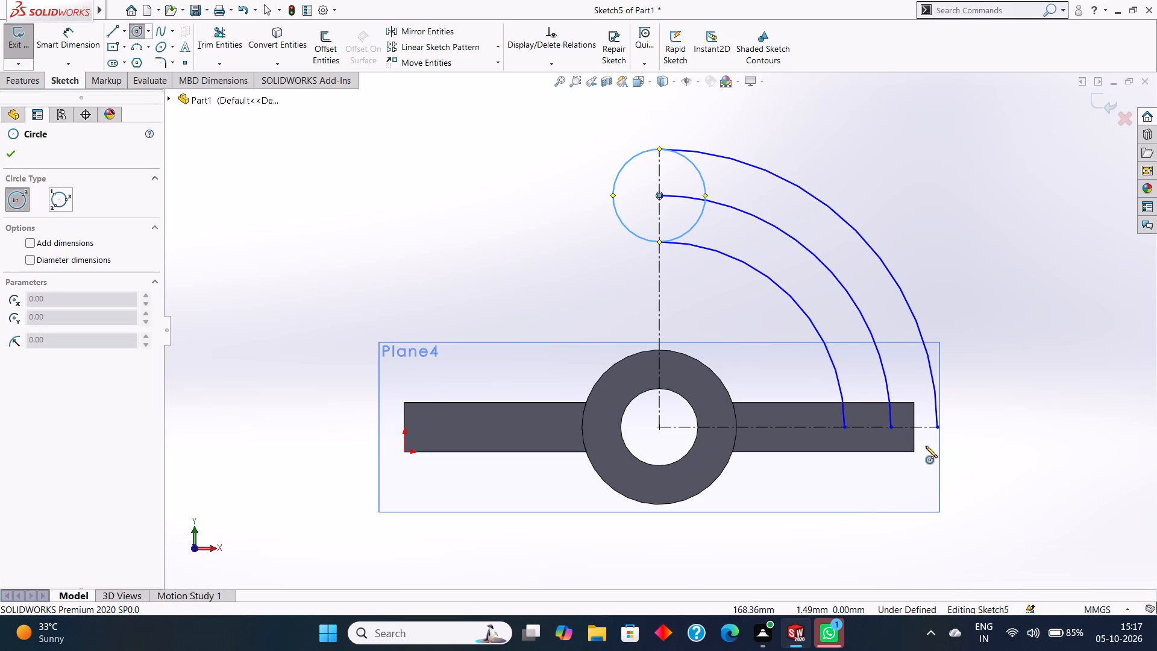
pyautogui.moveTo(893, 428); pyautogui.dragTo(913, 470)
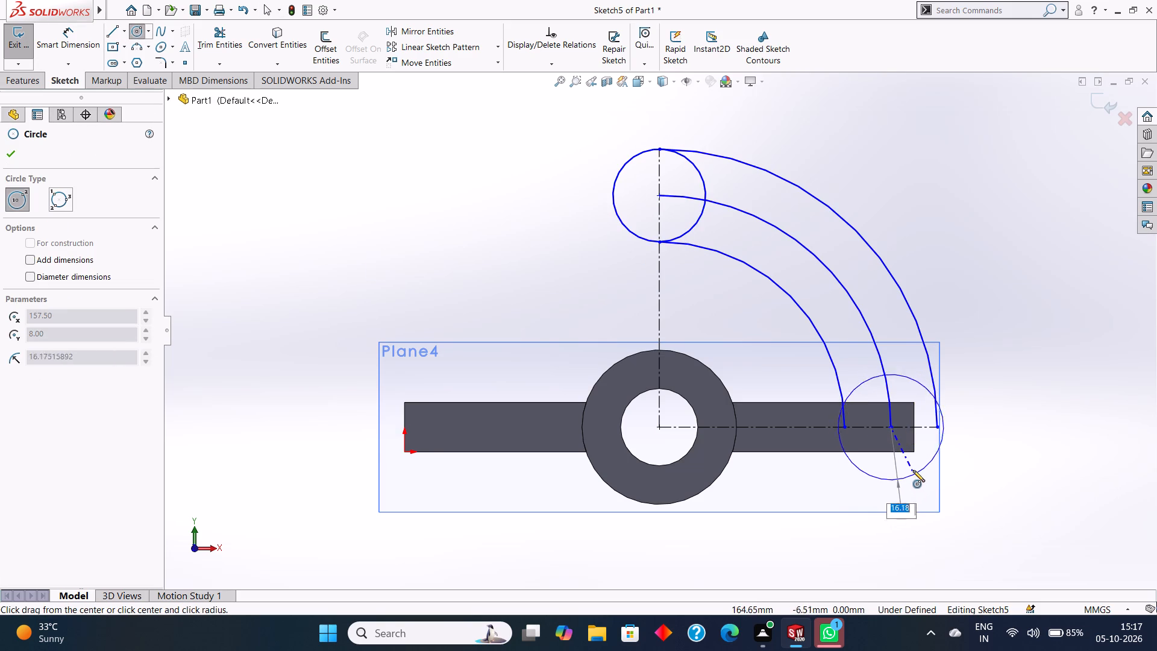
pyautogui.moveTo(913, 470); pyautogui.dragTo(912, 468)
pyautogui.write('15')
pyautogui.press('Return')
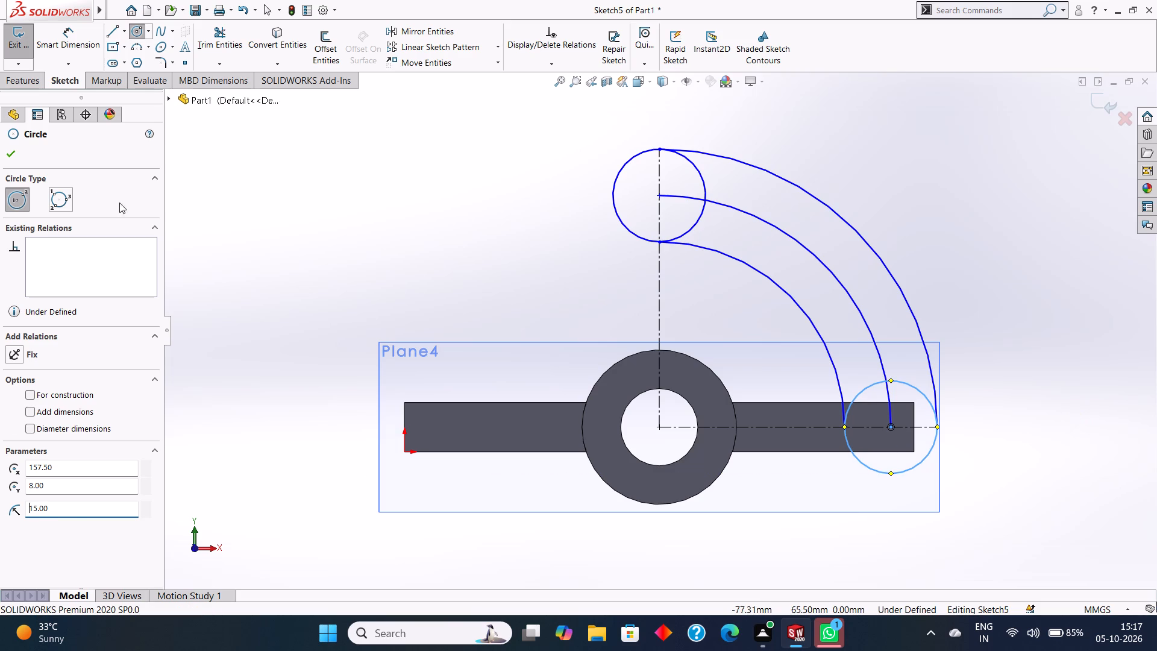
pyautogui.click(17, 153)
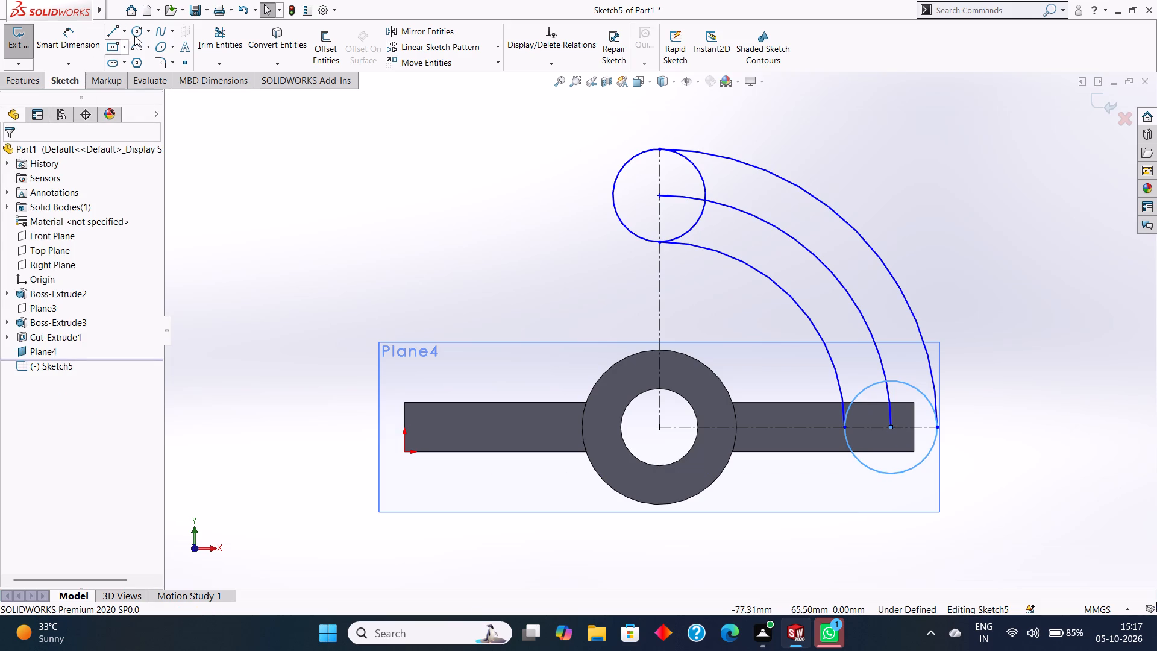
# Trim the inner halves of both 15 mm radius circles, leaving rounded ends that close the curved slot profile.
pyautogui.click(212, 34)
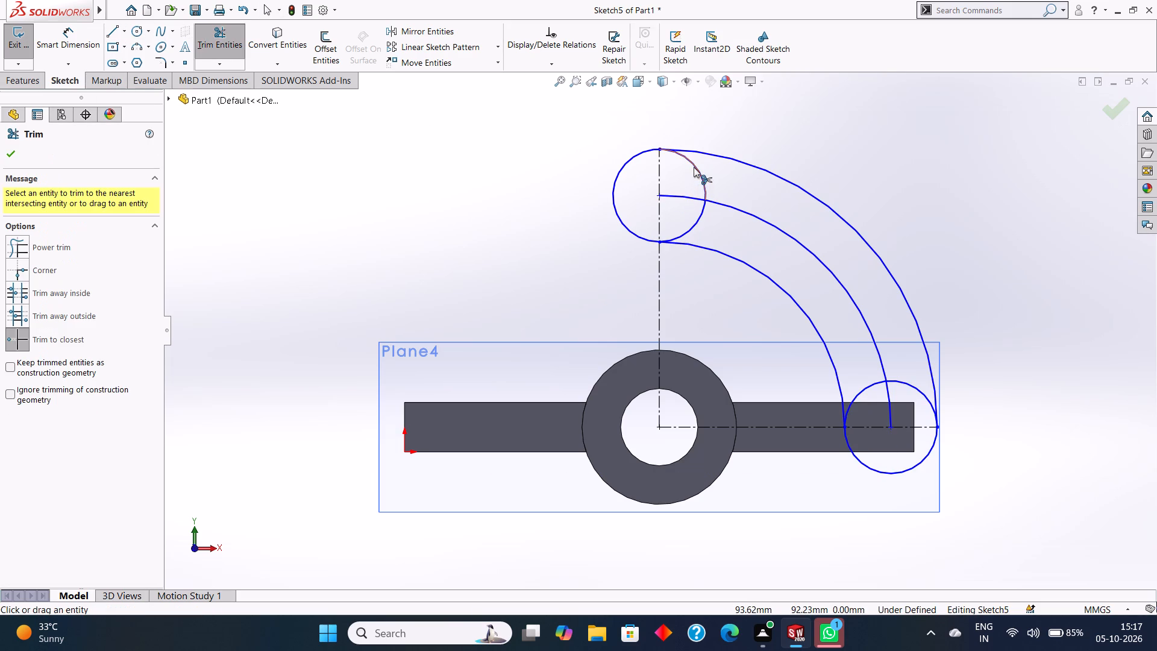
pyautogui.click(694, 167)
pyautogui.click(694, 224)
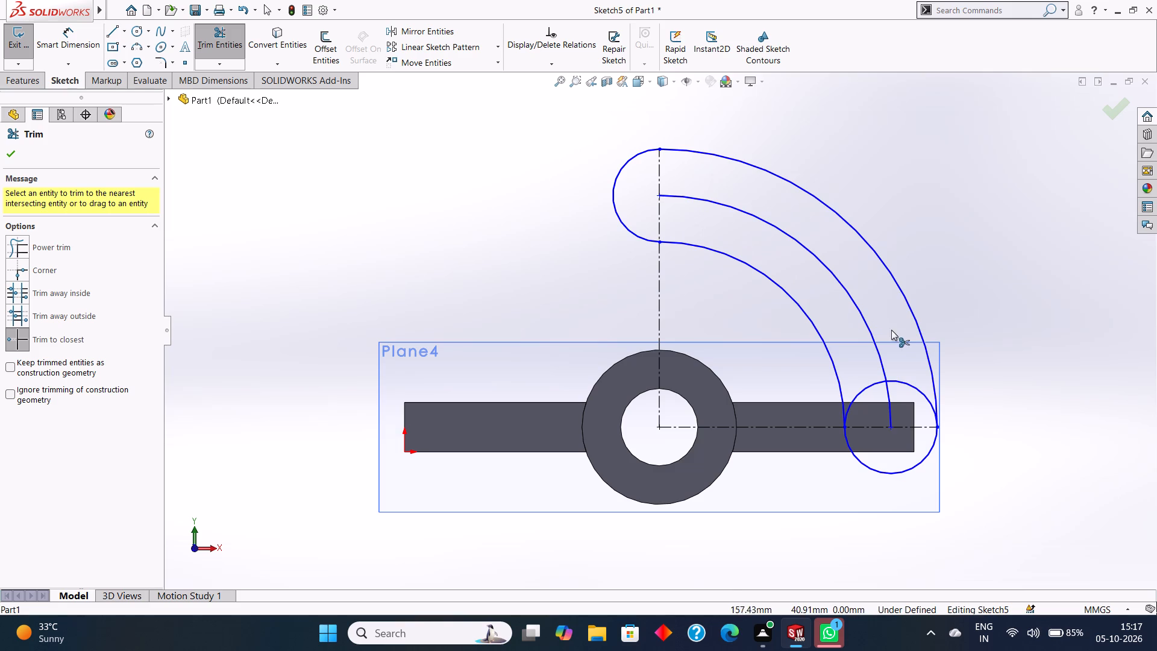
pyautogui.click(909, 387)
pyautogui.click(864, 389)
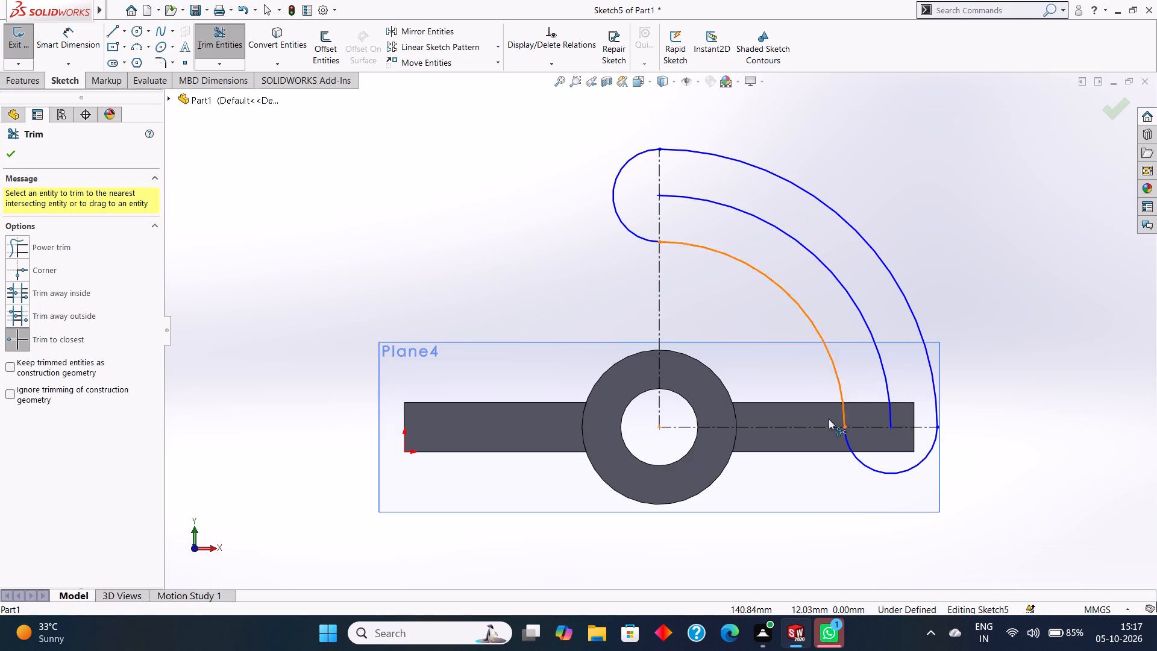
pyautogui.click(17, 153)
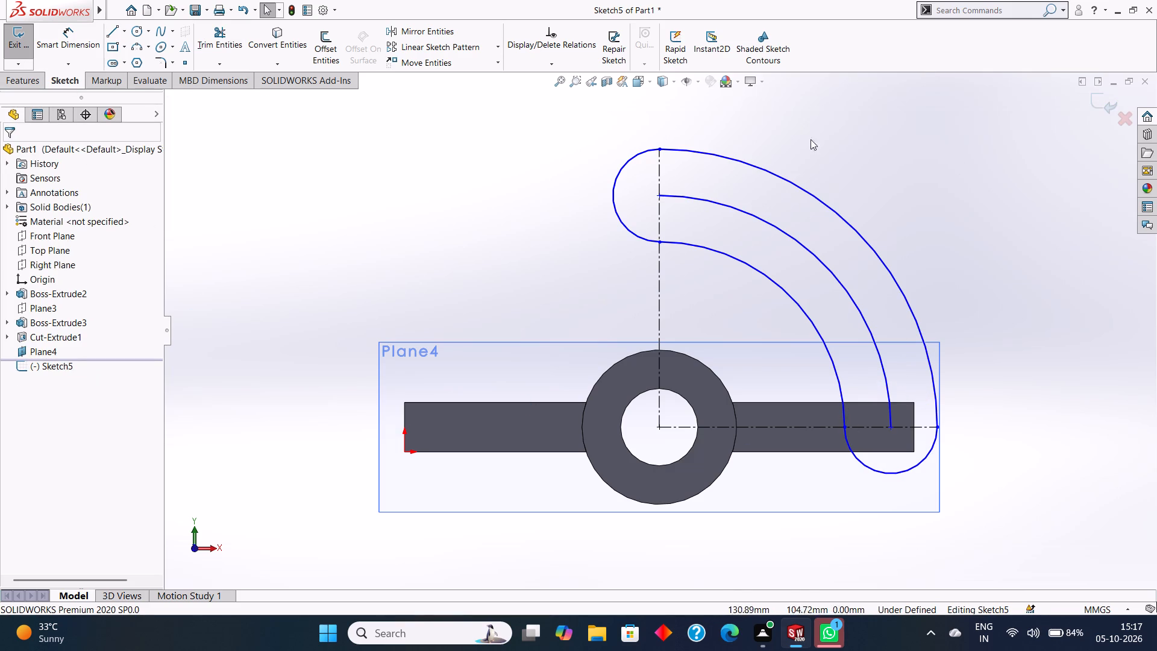
# Convert the middle 75 mm radius arc to construction geometry.
pyautogui.rightClick(774, 229)
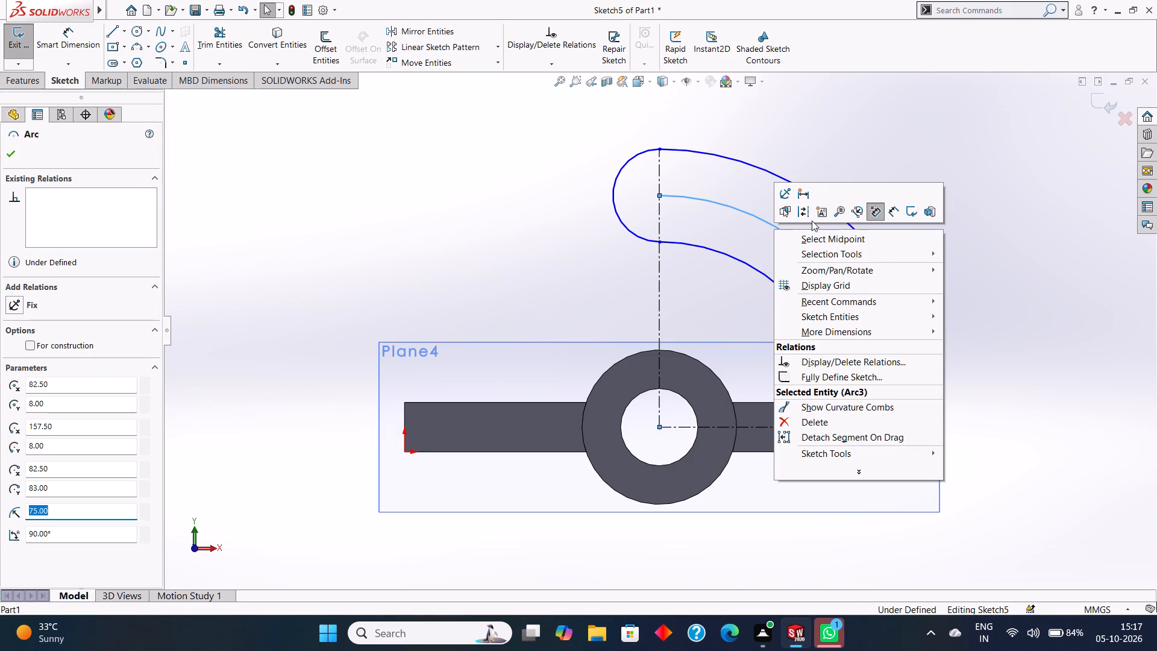
pyautogui.click(803, 210)
pyautogui.click(935, 183)
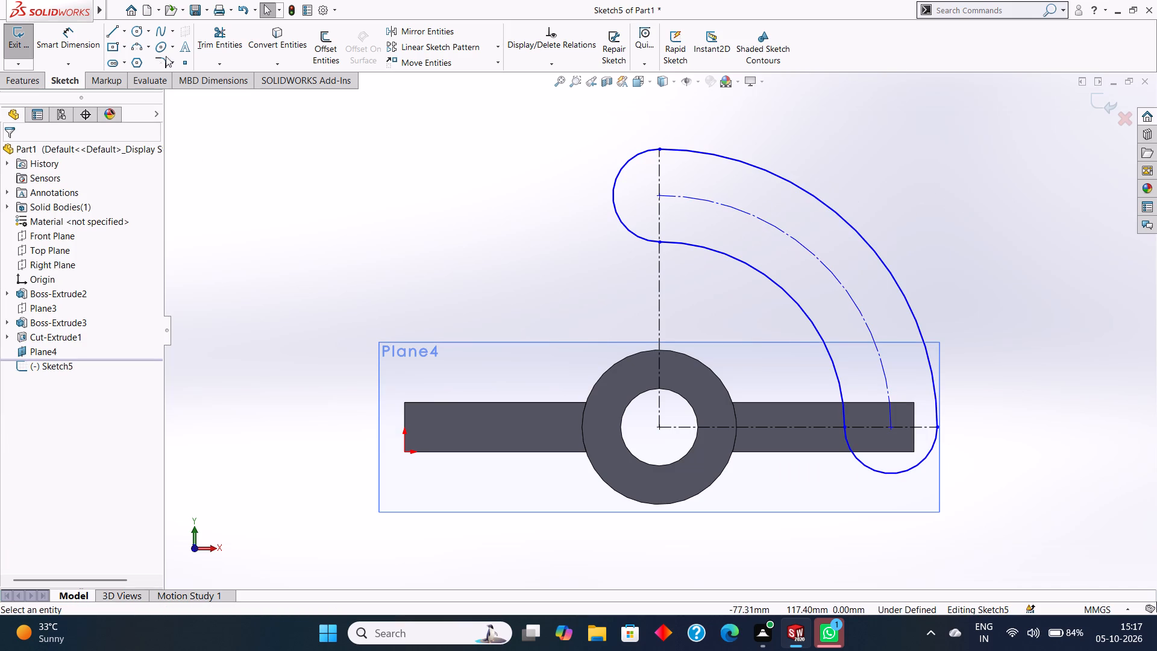
# Draw a vertical line about 55 mm long from the upper rounded end's outermost -X point down to the cylinder's outer edge.
pyautogui.click(120, 36)
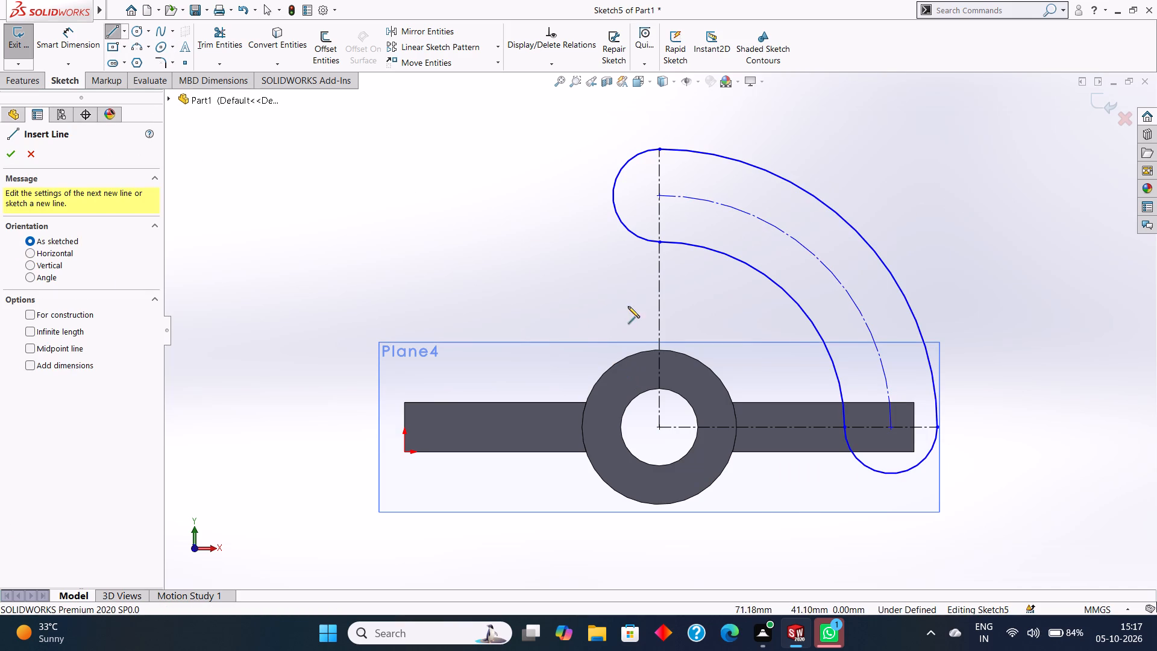
pyautogui.click(611, 195)
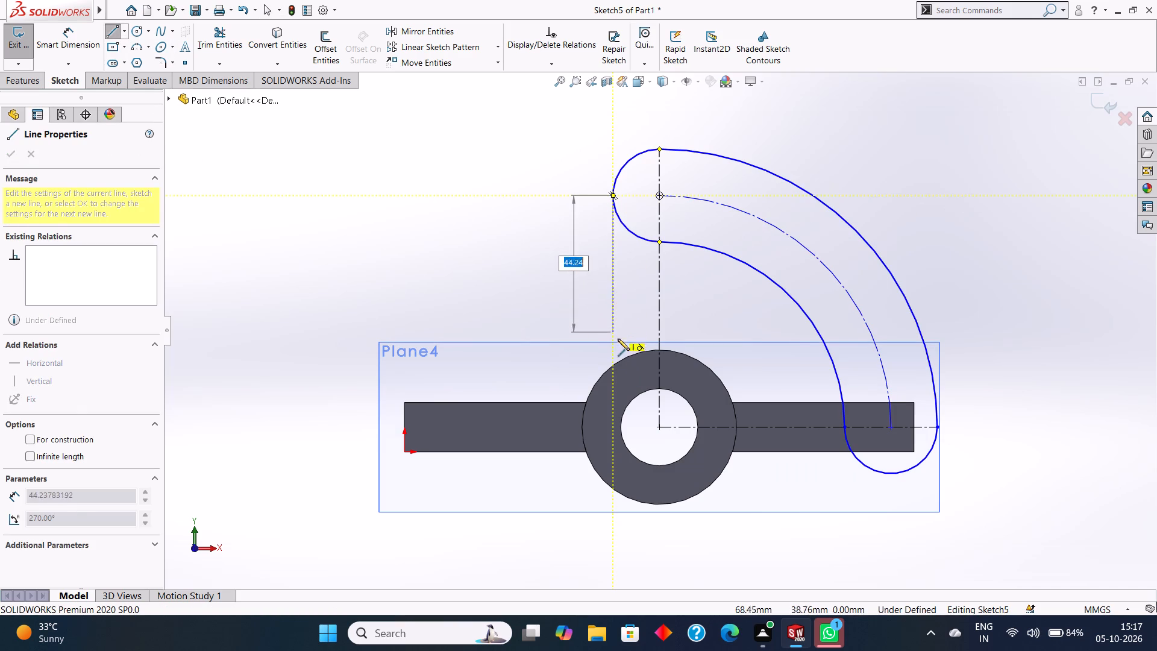
pyautogui.click(615, 368)
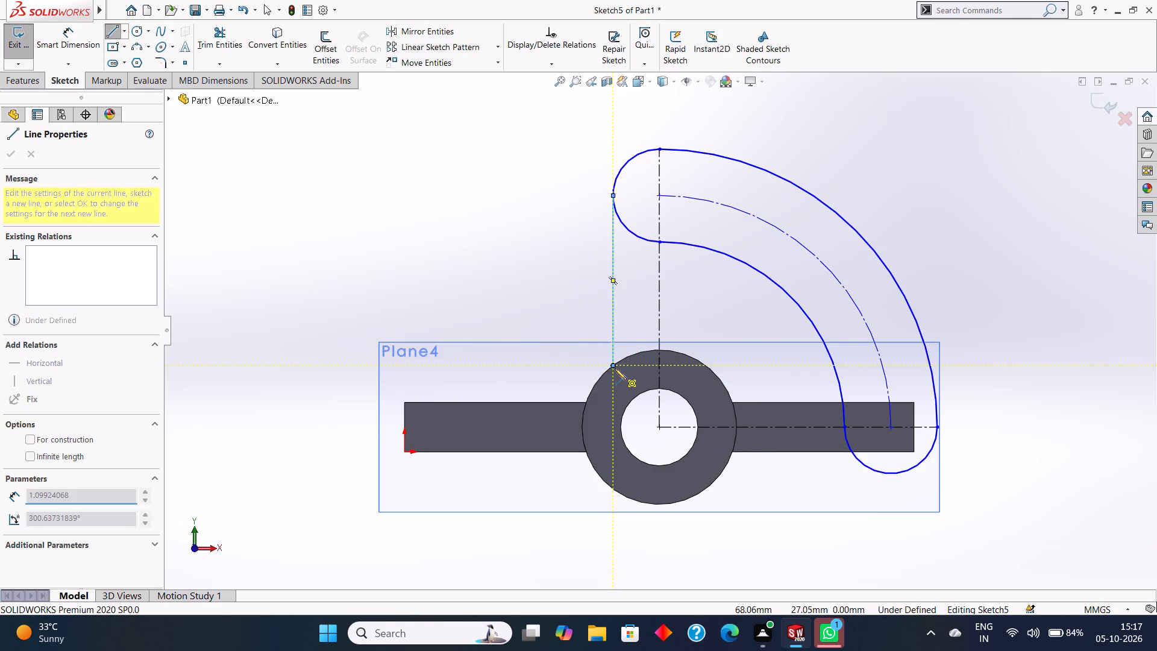
pyautogui.press('Escape')
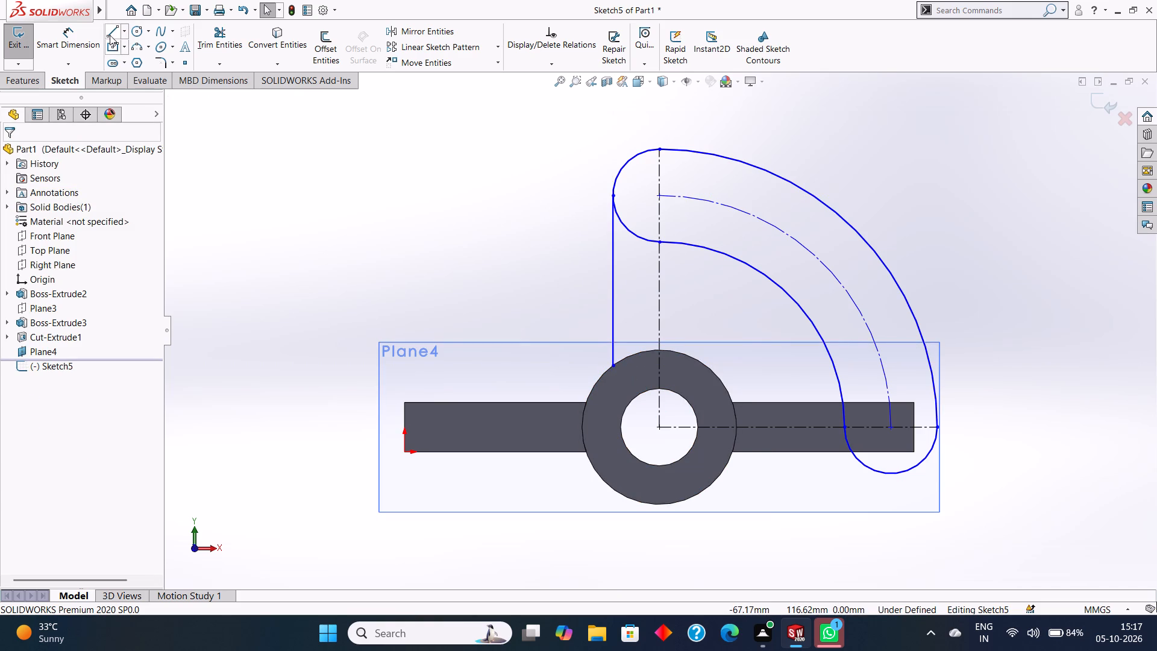
# Offset the vertical line by 30 mm in the reversed direction, toward +X.
pyautogui.click(615, 258)
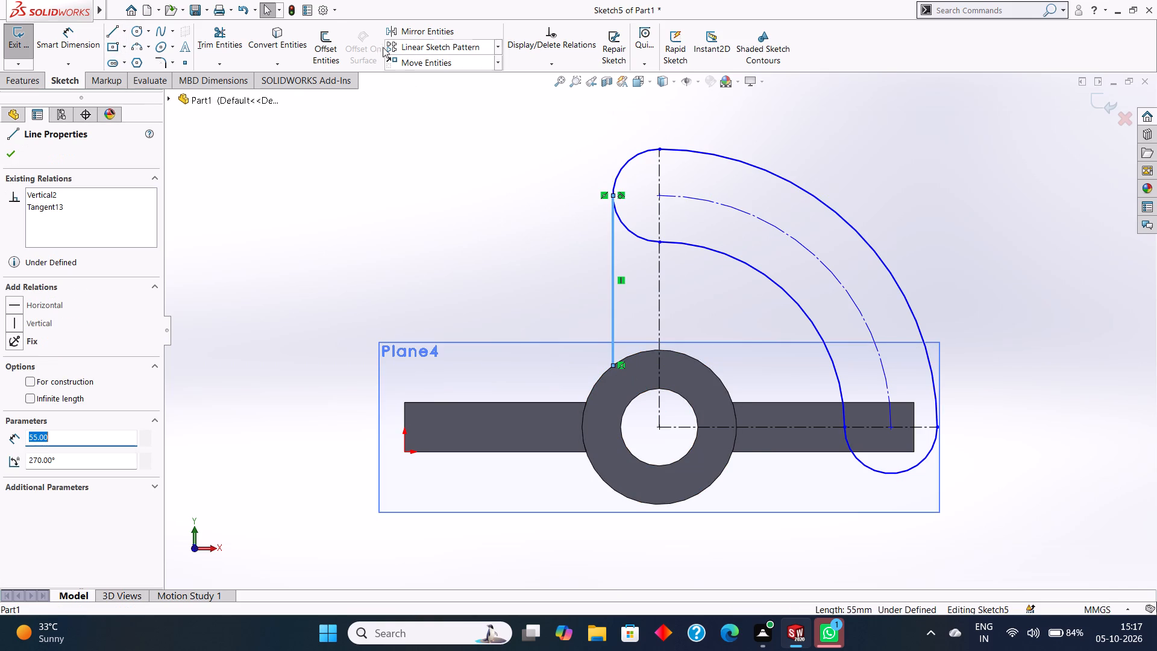
pyautogui.click(334, 35)
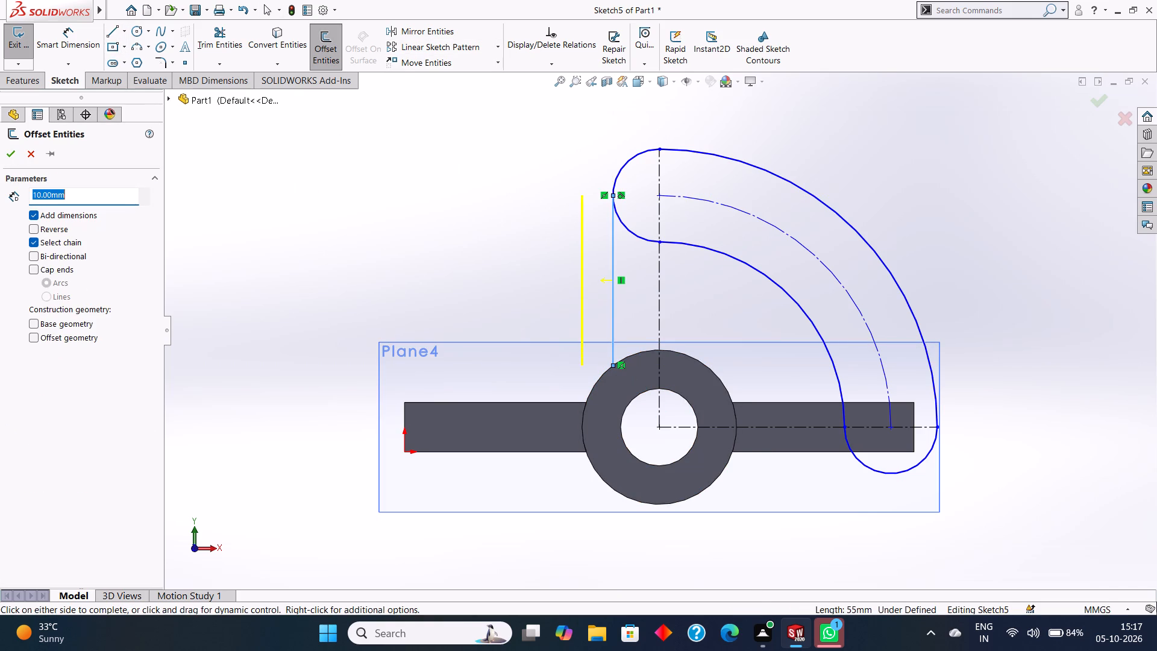
pyautogui.write('30')
pyautogui.press('Return')
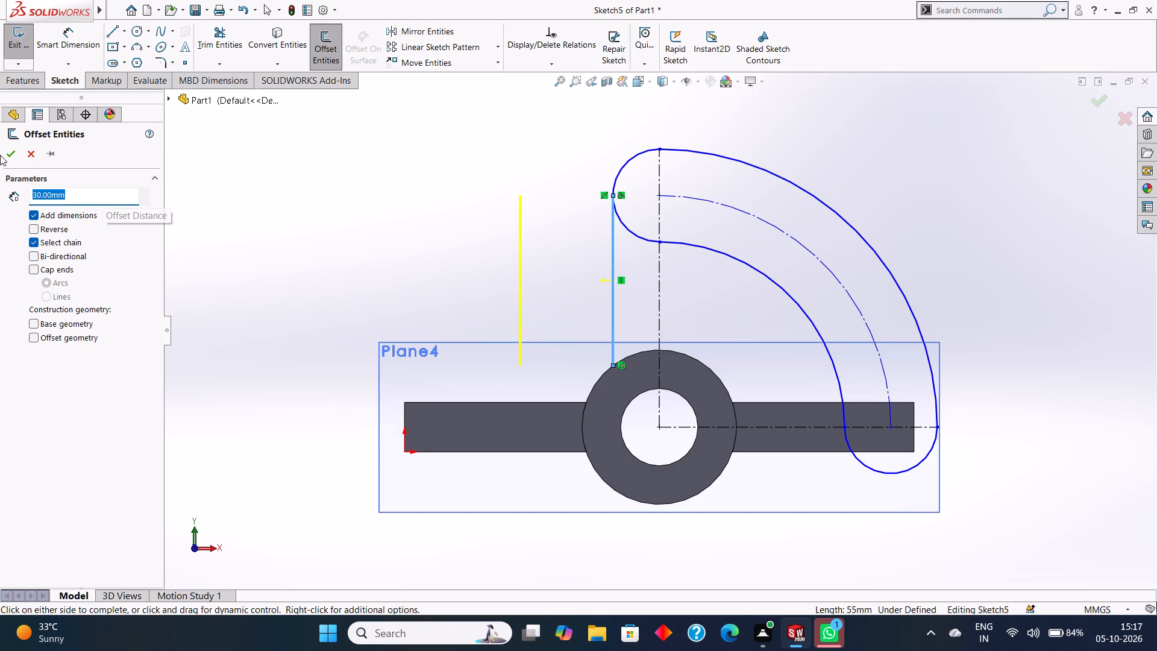
pyautogui.click(31, 232)
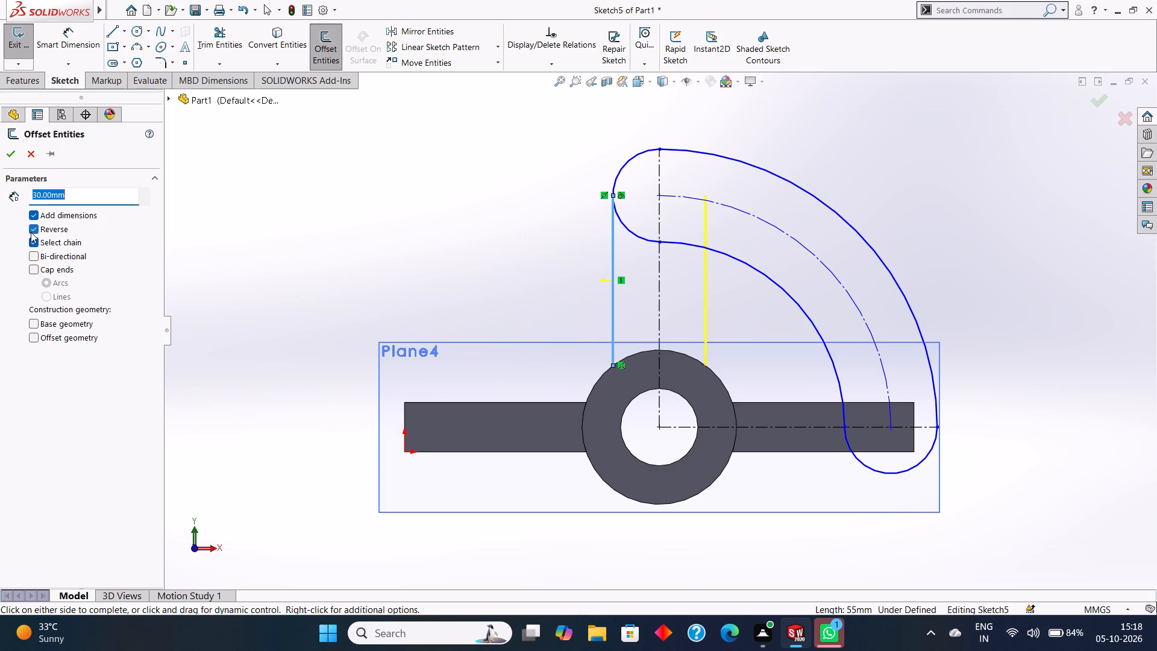
pyautogui.click(7, 150)
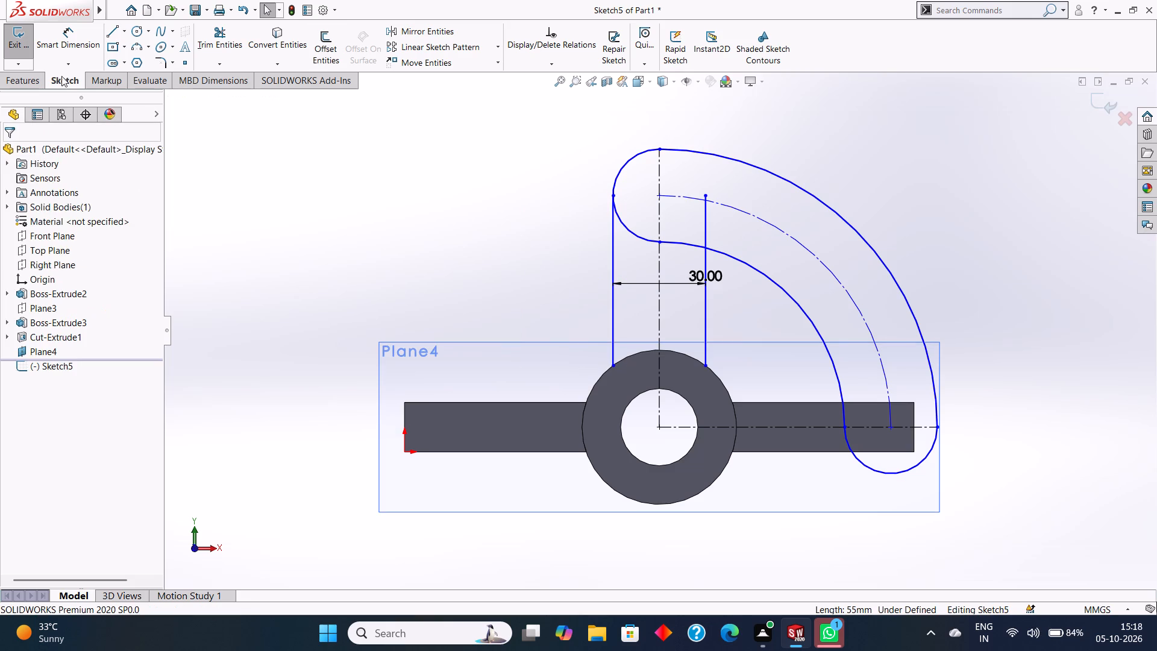
# Trim the offset line's portions above the inner 60 mm radius arc so it ends on that arc.
pyautogui.click(214, 30)
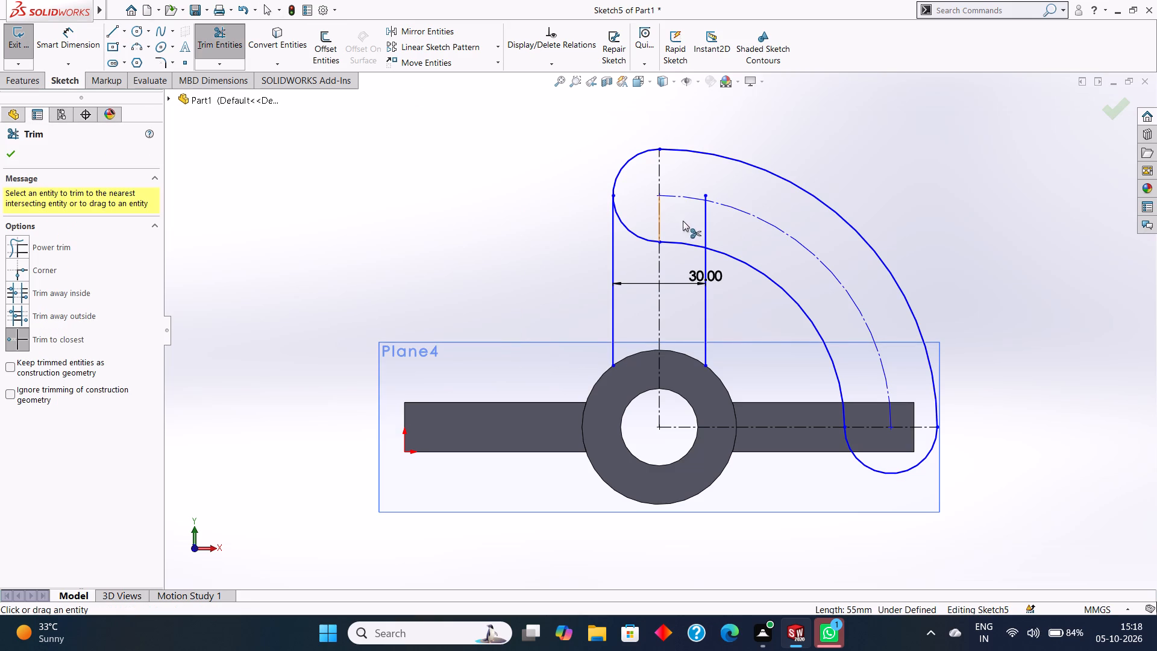
pyautogui.scroll(-9, 705, 209)
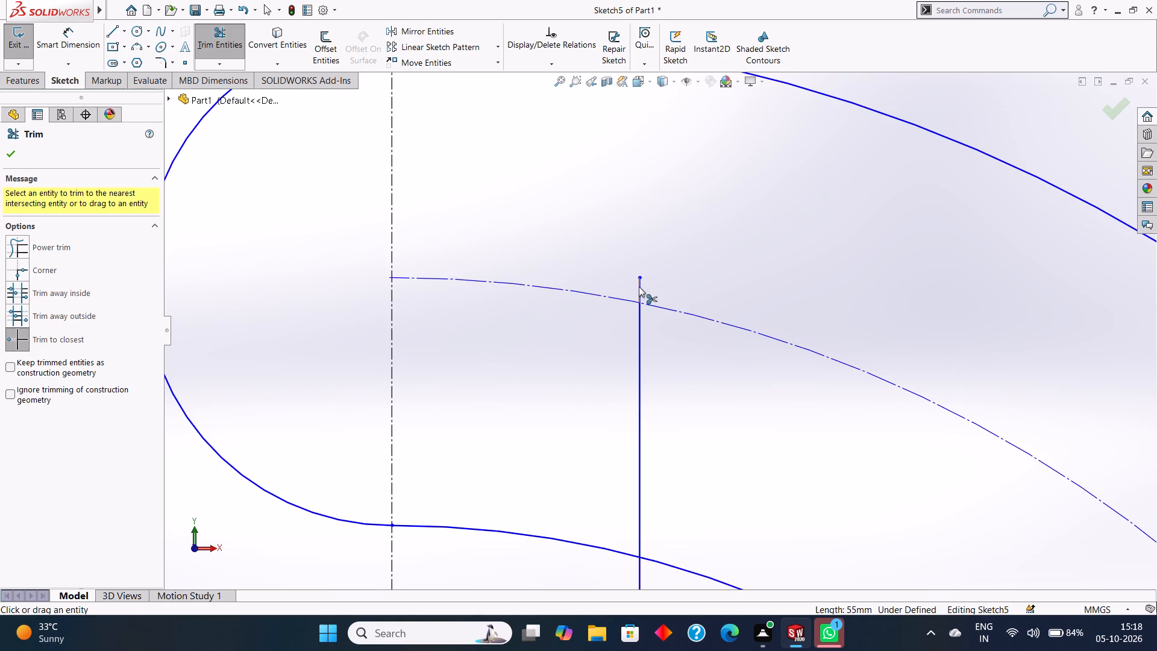
pyautogui.click(639, 286)
pyautogui.click(639, 323)
pyautogui.scroll(7, 639, 323)
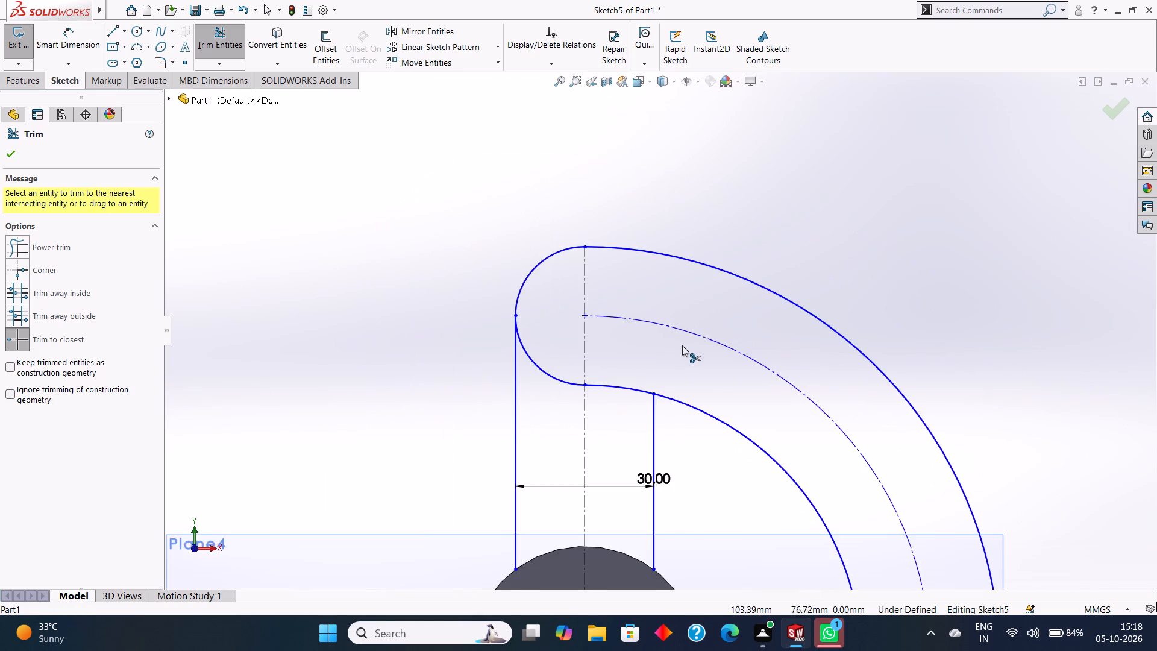
pyautogui.click(10, 156)
pyautogui.scroll(3, 526, 306)
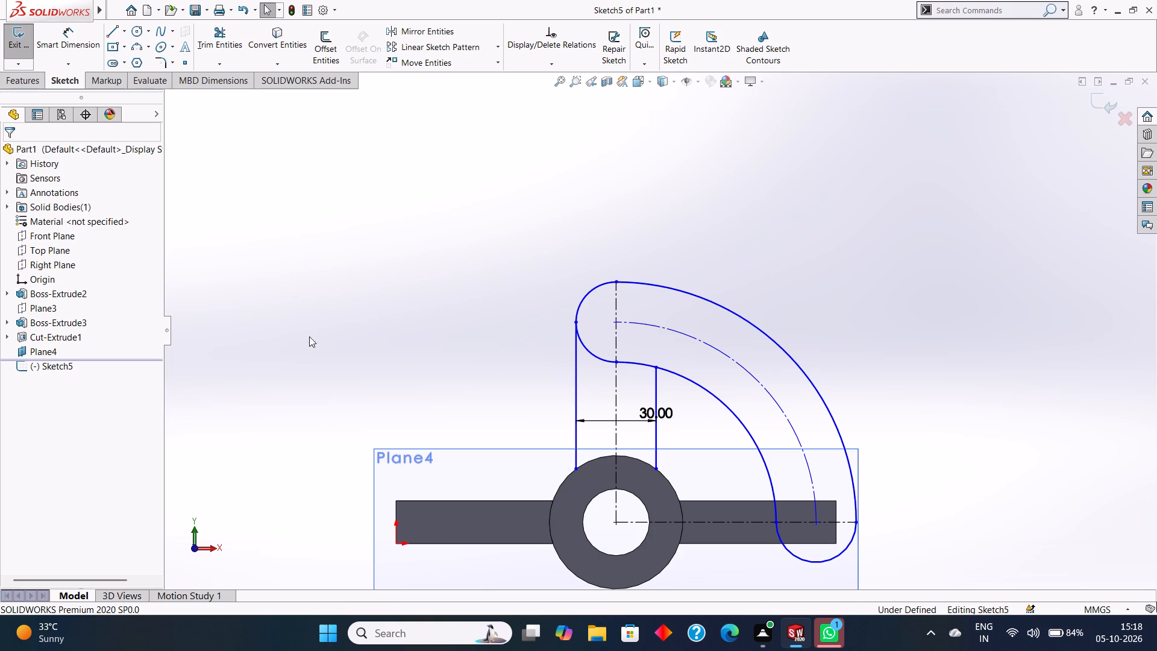
# Sketch a 25 mm radius circle centred on the cylinder's hole, matching the cylinder's outer edge.
pyautogui.click(135, 25)
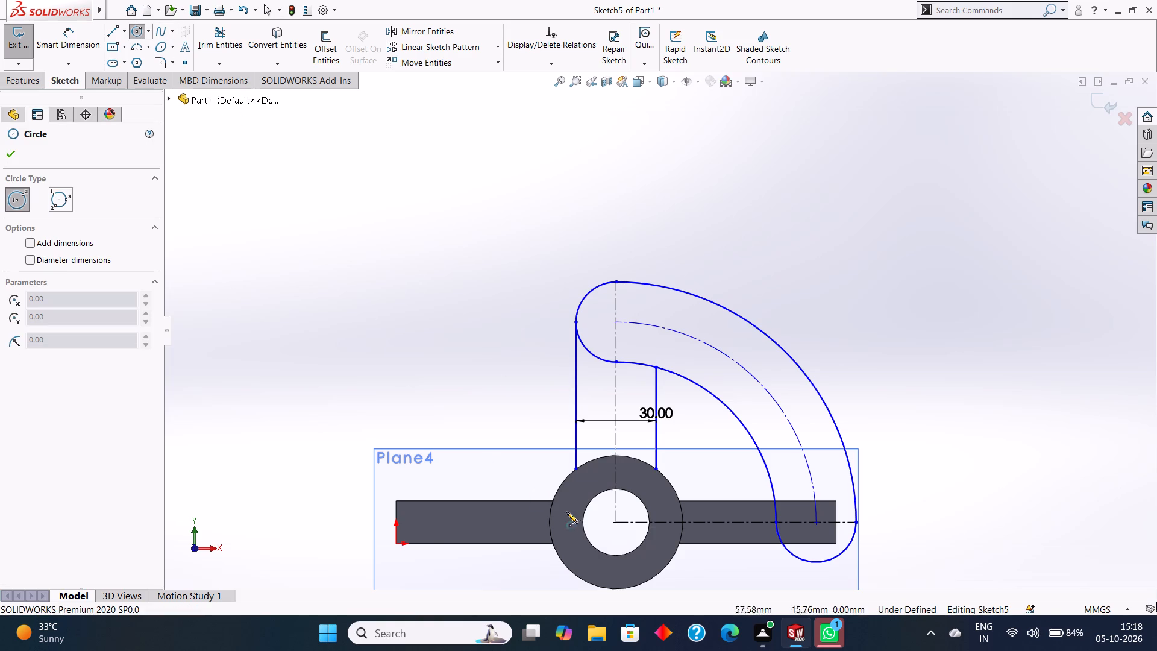
pyautogui.moveTo(613, 521); pyautogui.dragTo(642, 567)
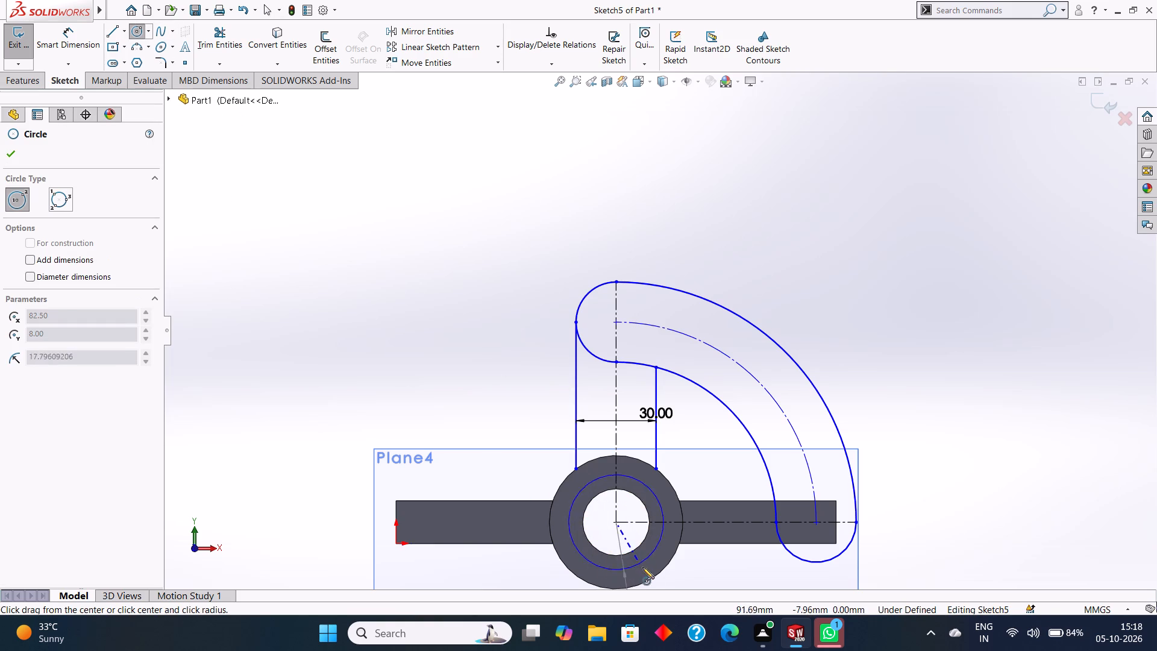
pyautogui.moveTo(642, 567); pyautogui.dragTo(653, 578)
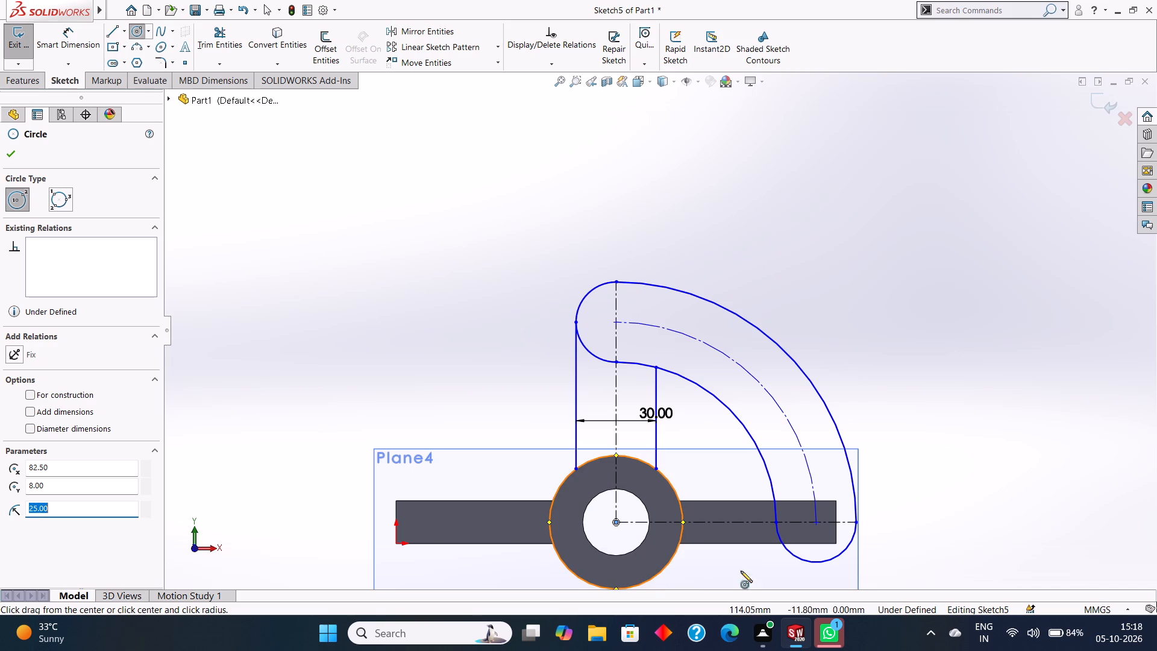
pyautogui.click(10, 154)
pyautogui.scroll(2, 579, 399)
pyautogui.scroll(-1, 703, 461)
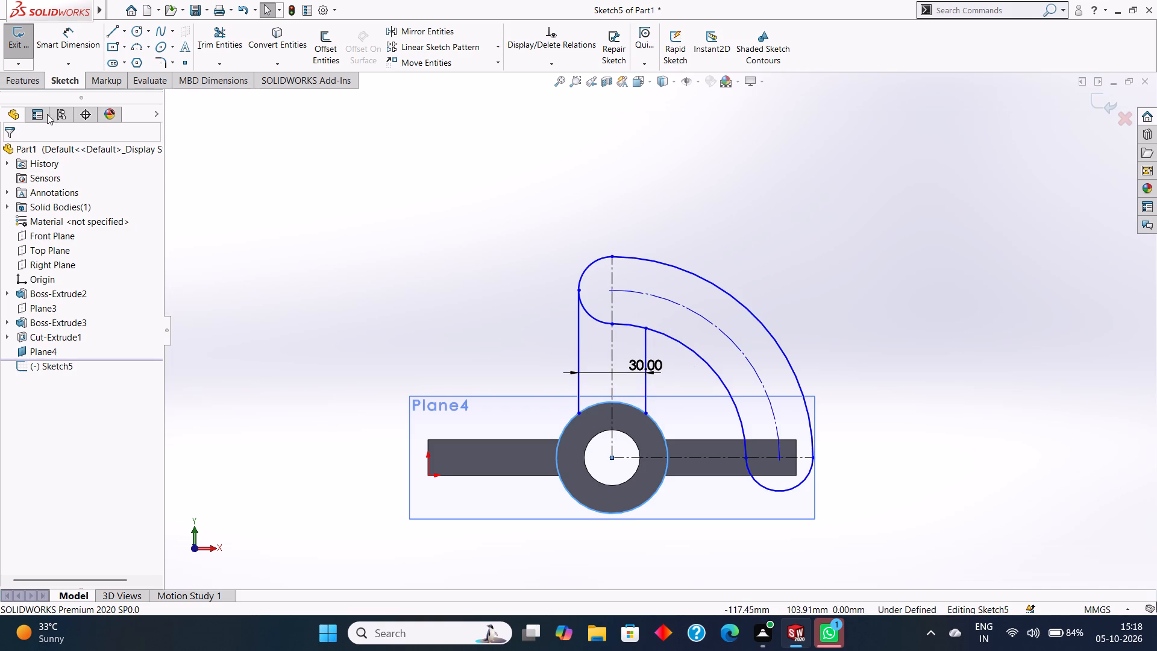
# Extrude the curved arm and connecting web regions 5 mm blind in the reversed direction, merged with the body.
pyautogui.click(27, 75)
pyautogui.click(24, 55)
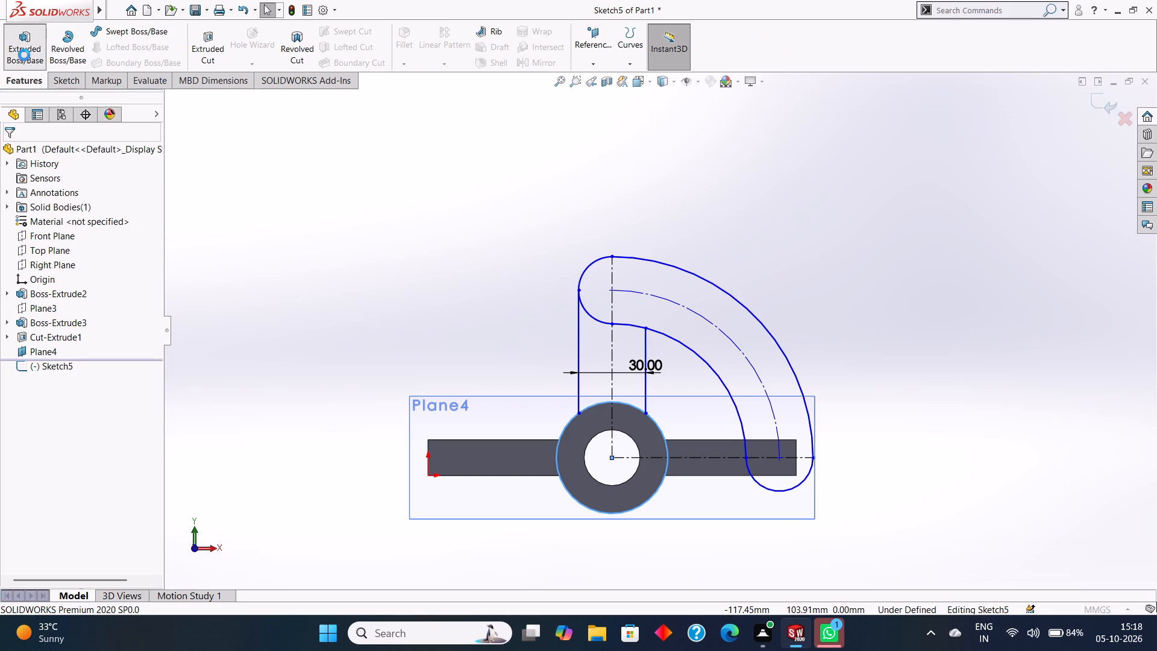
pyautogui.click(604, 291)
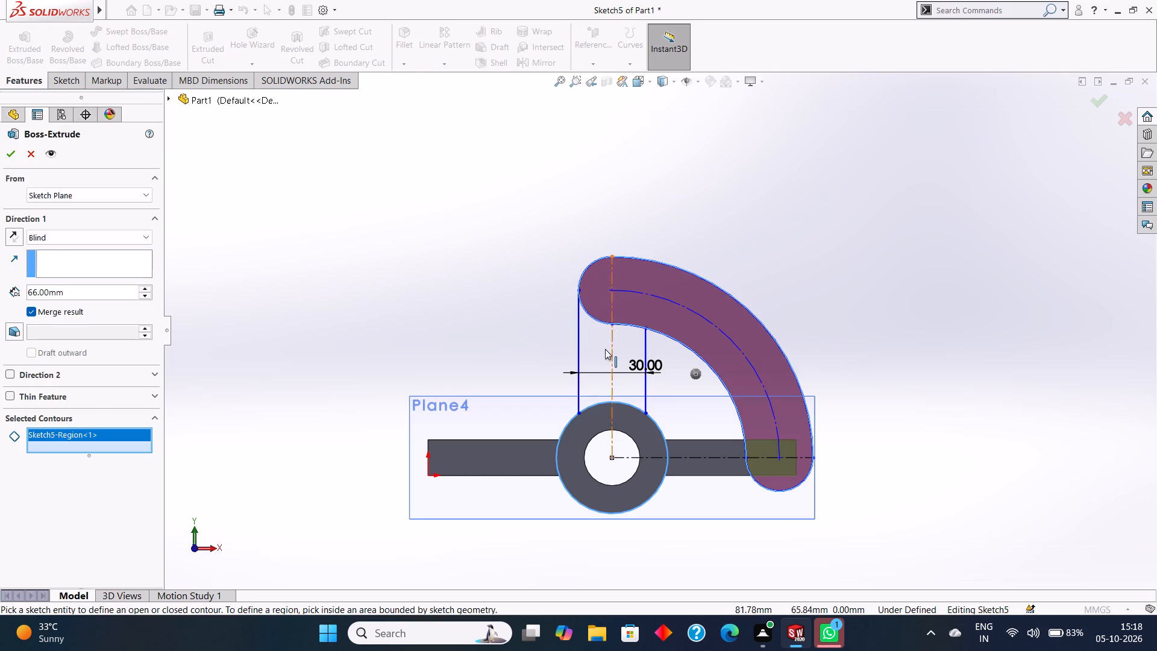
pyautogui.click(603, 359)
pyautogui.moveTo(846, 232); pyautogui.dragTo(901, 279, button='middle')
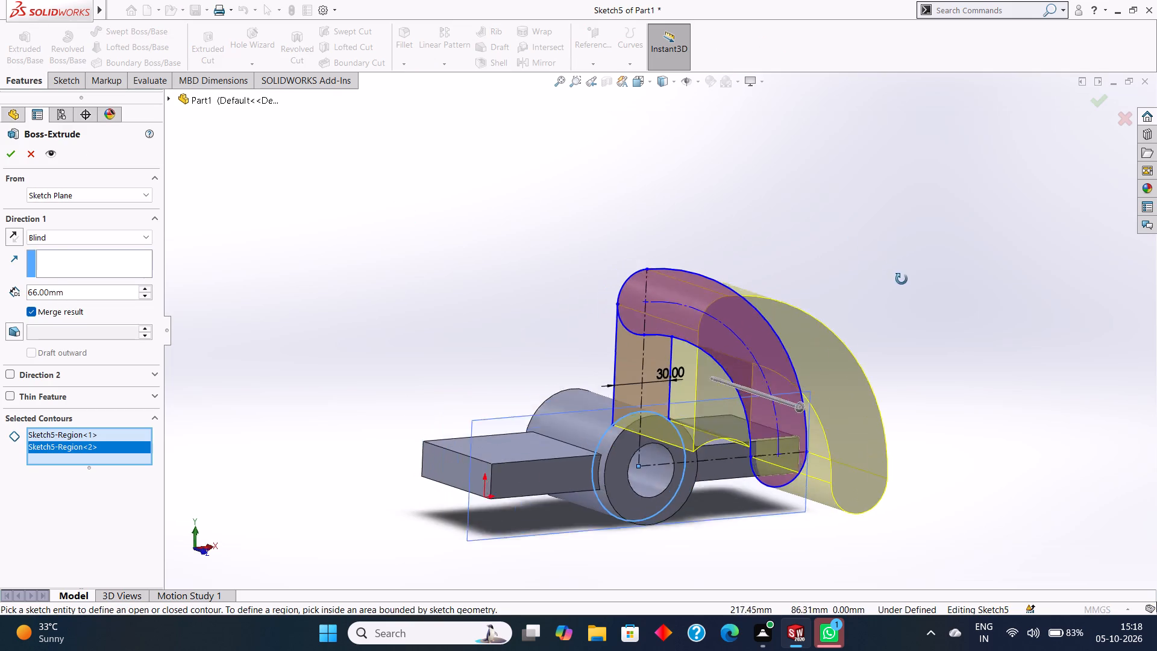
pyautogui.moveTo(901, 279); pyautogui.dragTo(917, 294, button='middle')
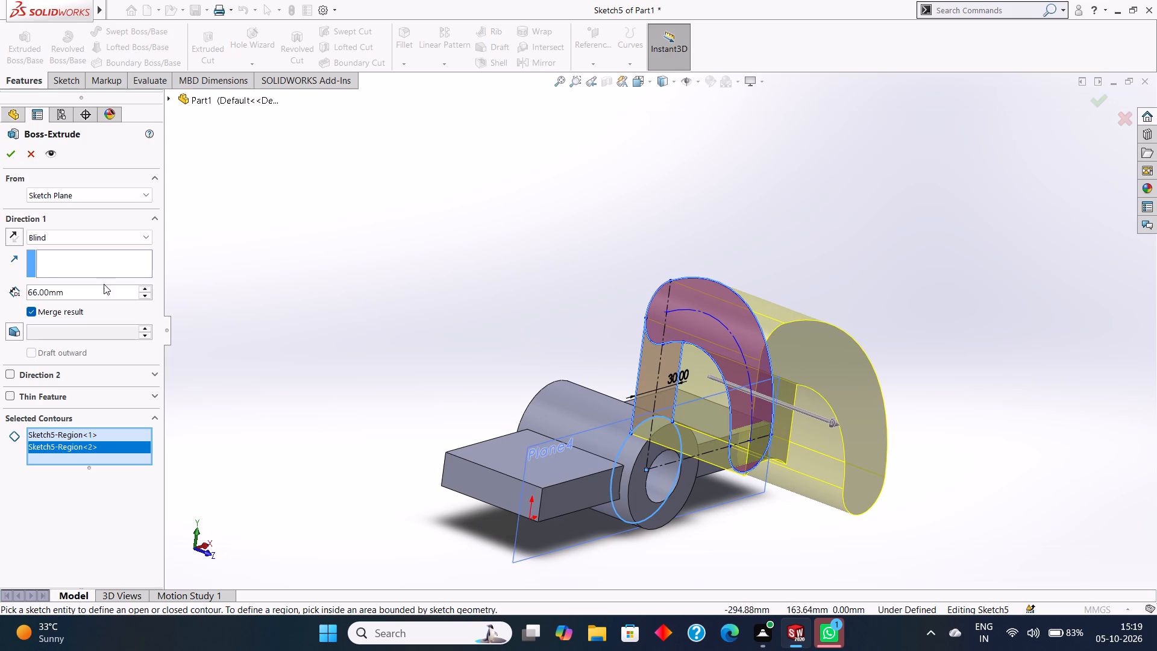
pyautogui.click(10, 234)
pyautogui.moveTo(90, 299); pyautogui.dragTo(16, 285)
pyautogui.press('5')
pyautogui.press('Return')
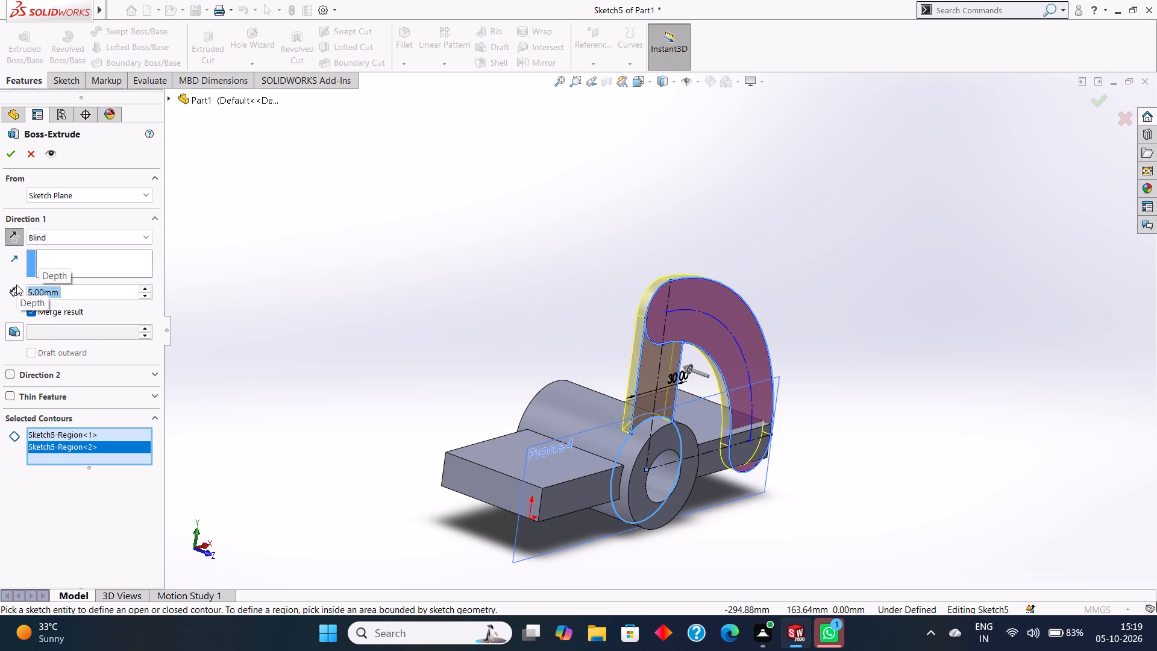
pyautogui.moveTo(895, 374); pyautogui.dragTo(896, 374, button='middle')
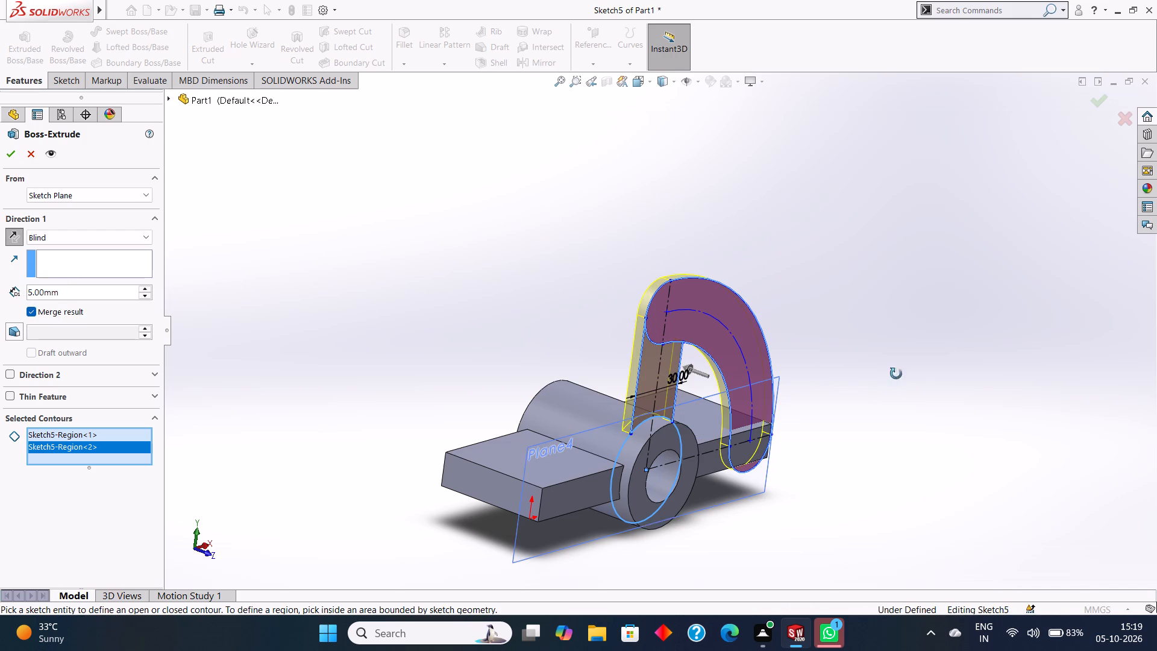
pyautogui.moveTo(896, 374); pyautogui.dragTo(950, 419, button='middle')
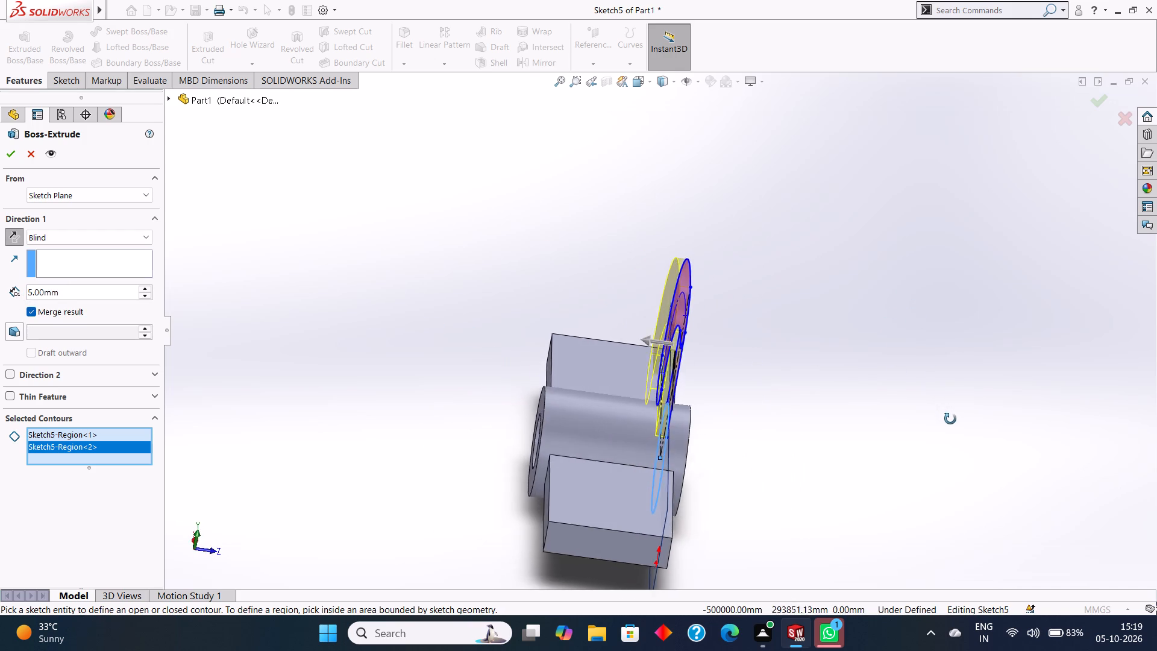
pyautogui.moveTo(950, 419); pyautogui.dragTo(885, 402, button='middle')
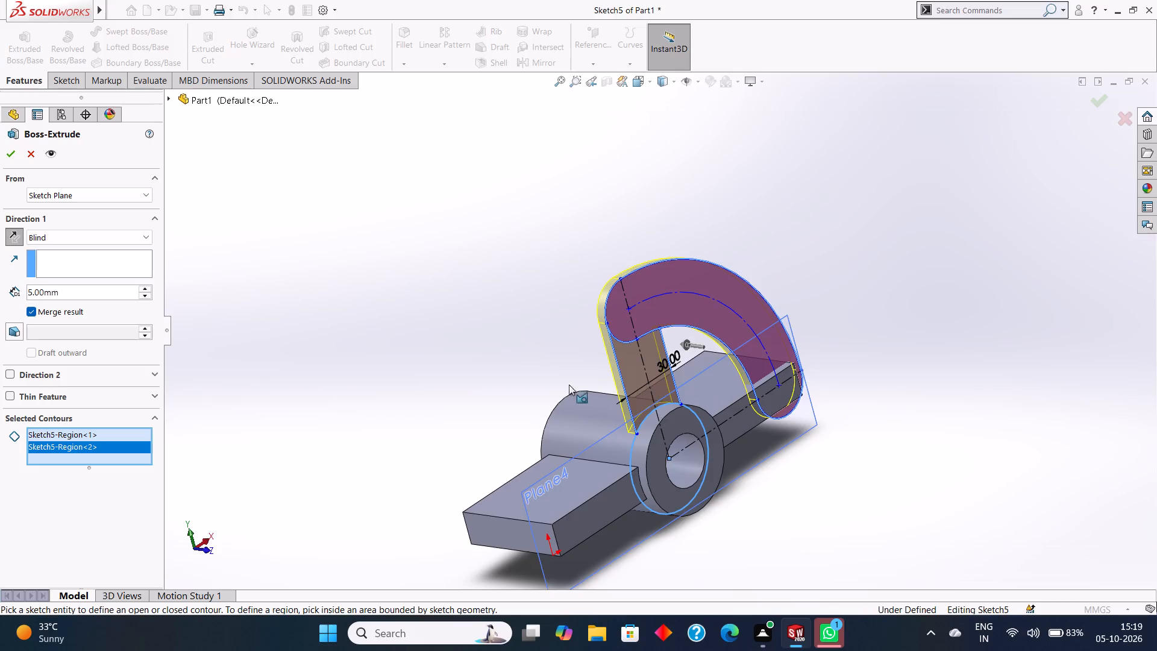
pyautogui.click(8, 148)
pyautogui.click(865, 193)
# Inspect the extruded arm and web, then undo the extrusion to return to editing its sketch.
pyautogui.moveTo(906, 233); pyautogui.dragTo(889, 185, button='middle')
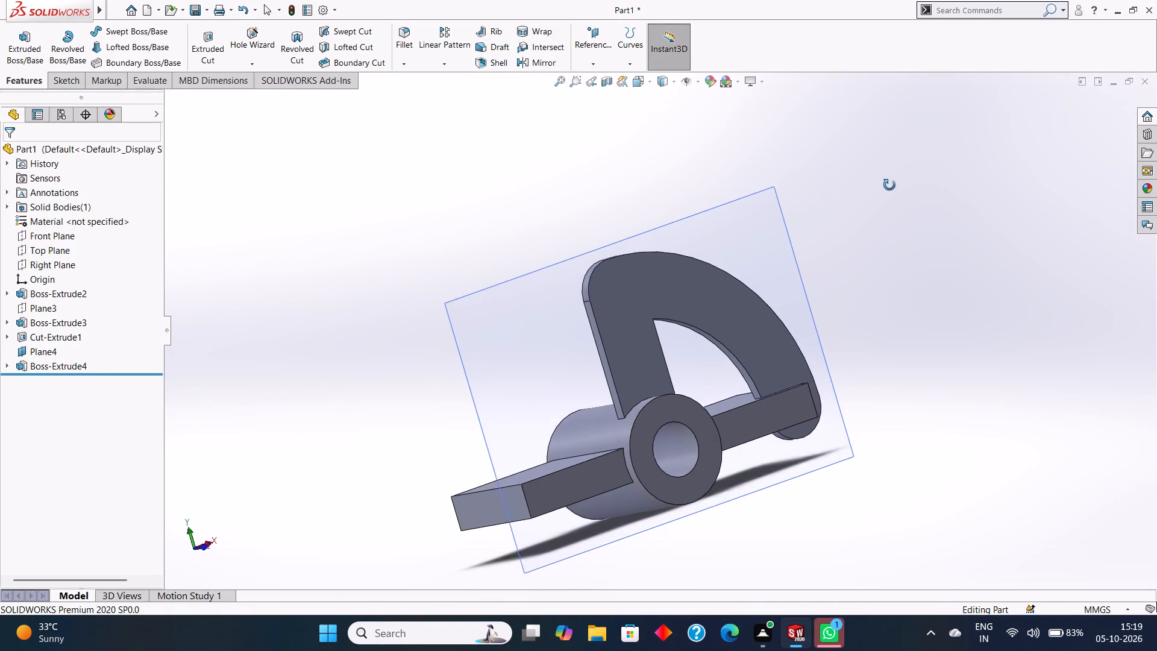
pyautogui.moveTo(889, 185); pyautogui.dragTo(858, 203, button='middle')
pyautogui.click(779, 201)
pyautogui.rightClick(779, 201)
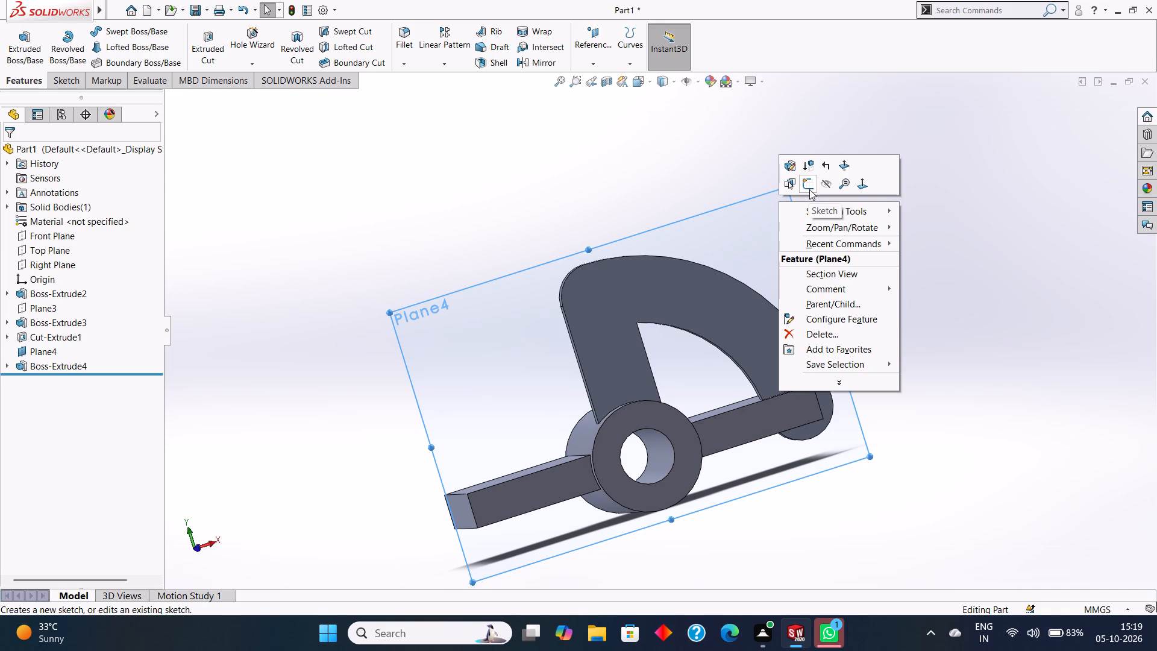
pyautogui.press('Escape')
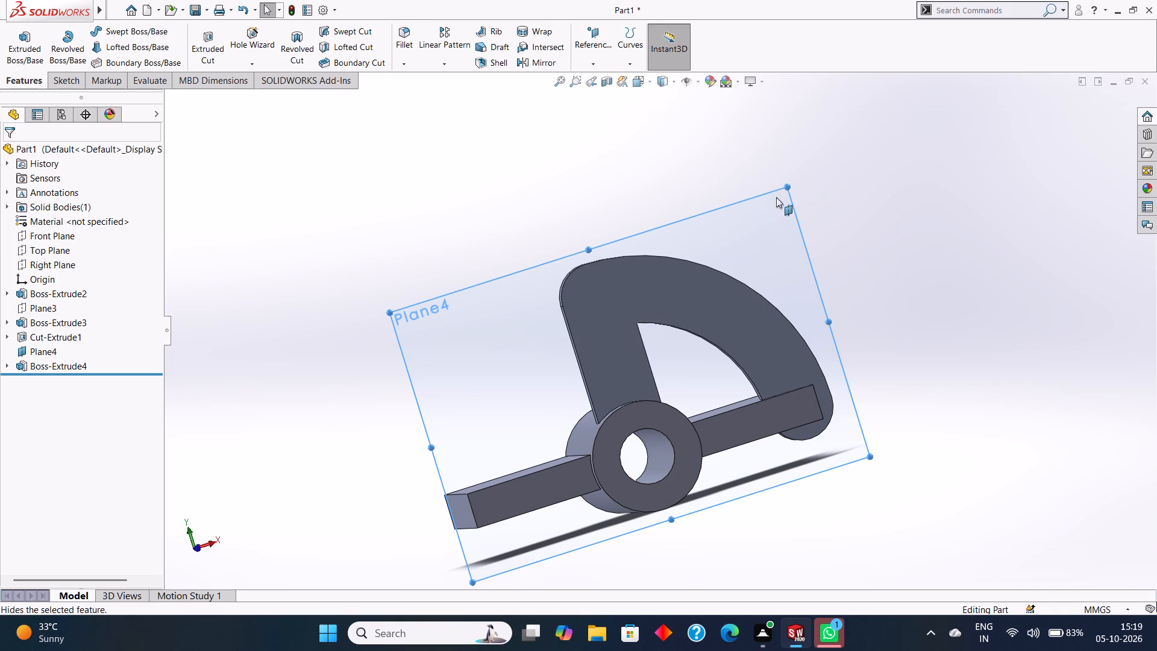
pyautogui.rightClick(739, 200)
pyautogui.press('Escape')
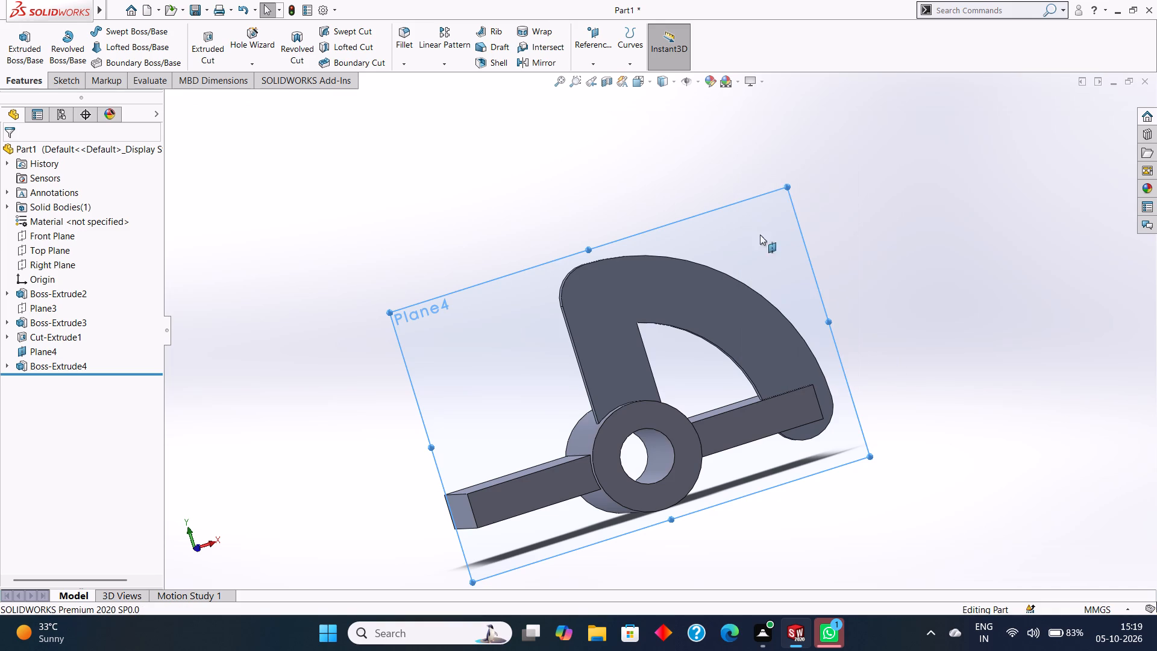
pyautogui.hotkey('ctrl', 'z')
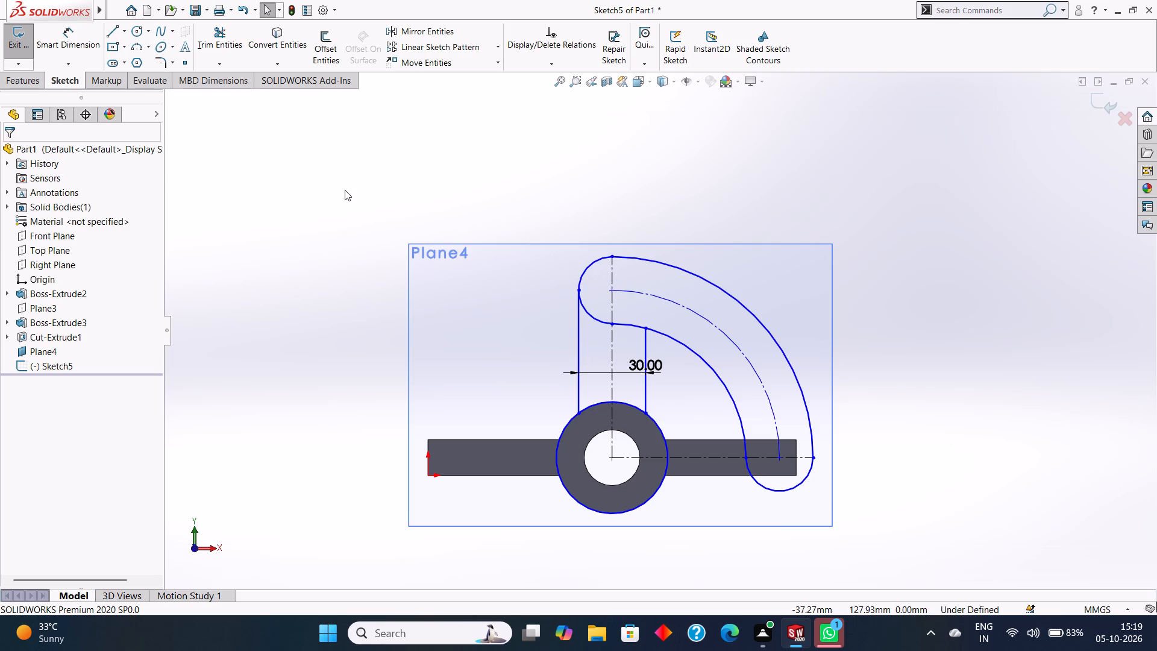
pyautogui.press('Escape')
# Sketch a 6 mm radius circle centred on the arc centre of the arm's upper rounded end.
pyautogui.click(142, 28)
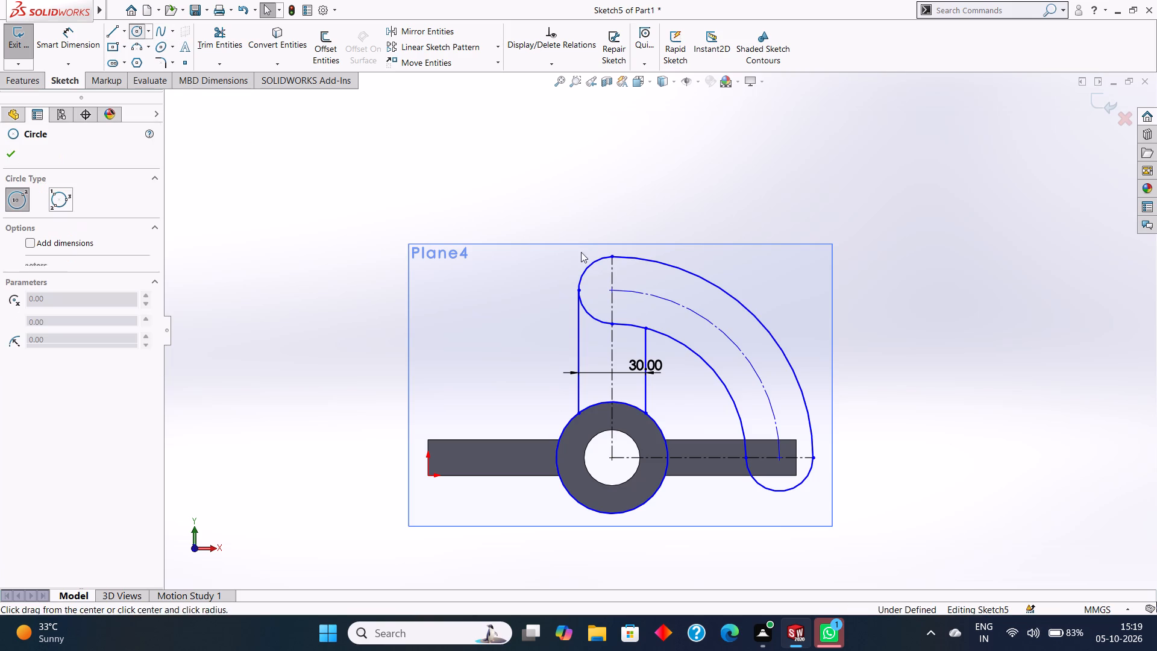
pyautogui.click(615, 289)
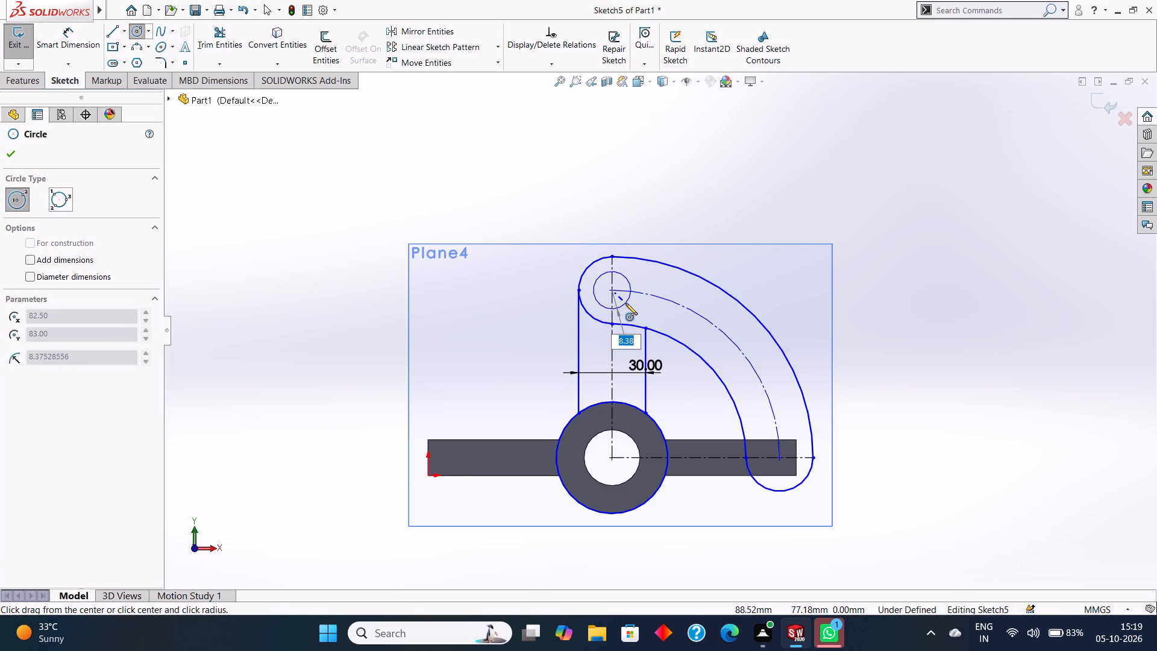
pyautogui.press('6')
pyautogui.press('Return')
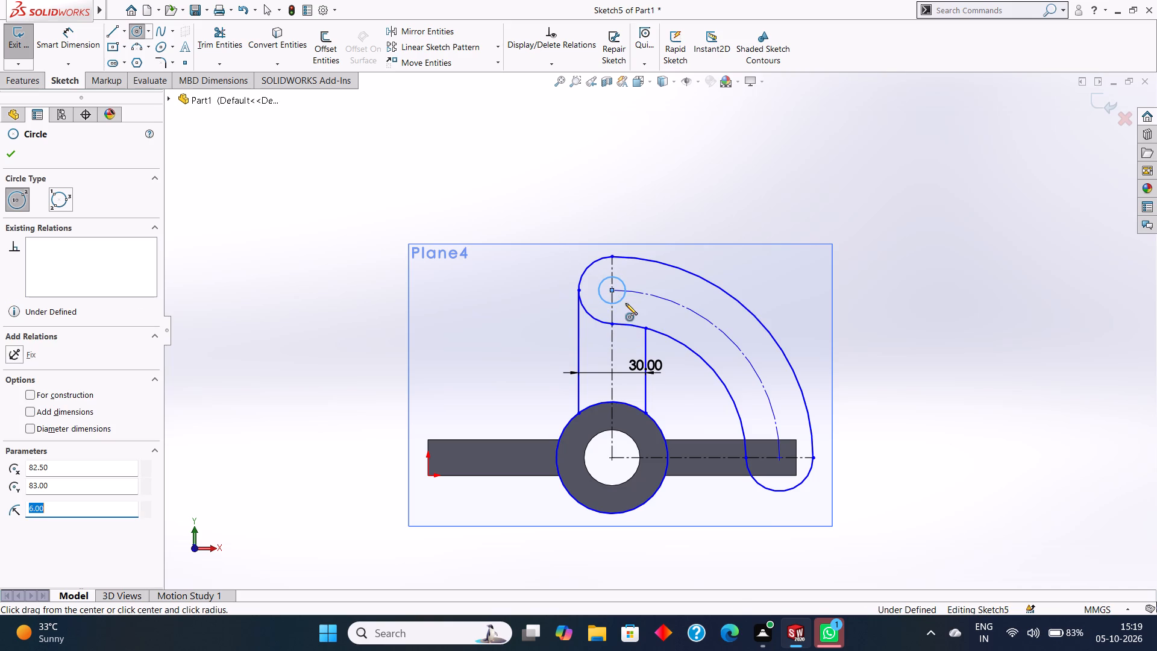
pyautogui.click(5, 156)
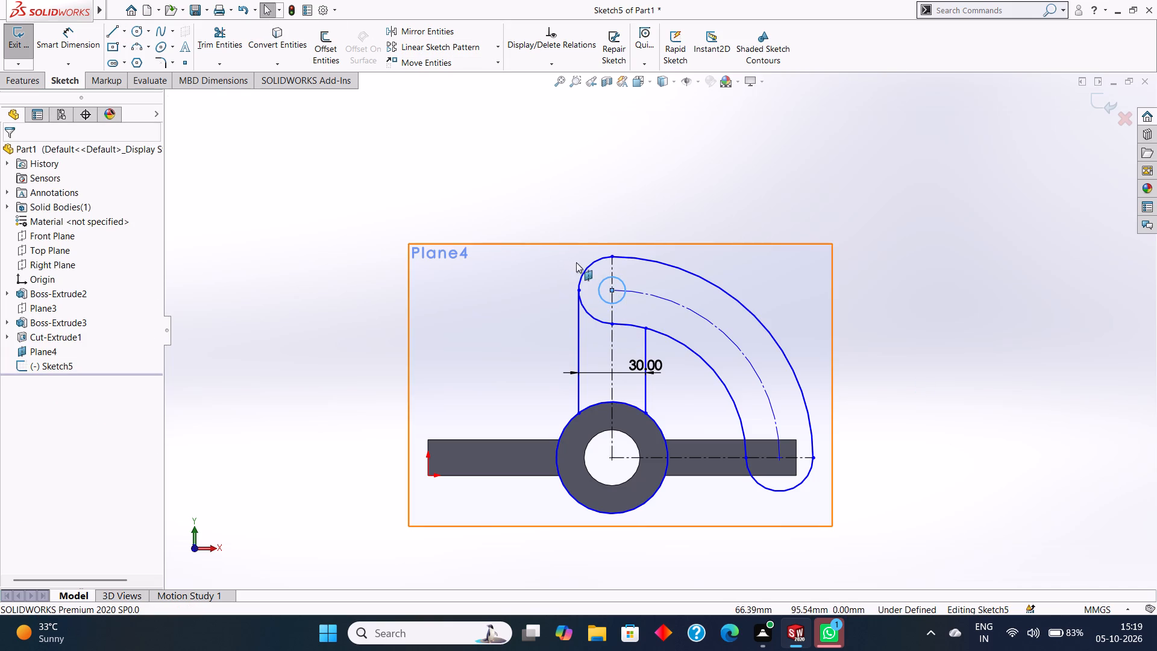
pyautogui.press('Escape')
# Add a diameter dimension to the small circle in the arm's upper rounded end.
pyautogui.click(77, 26)
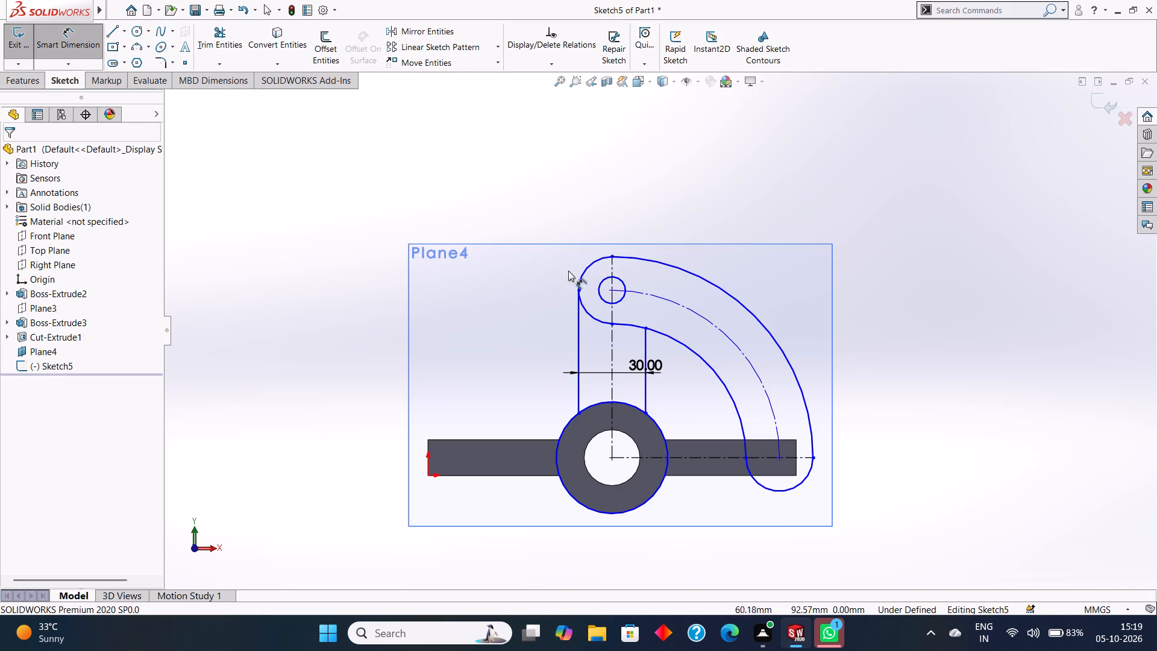
pyautogui.click(603, 284)
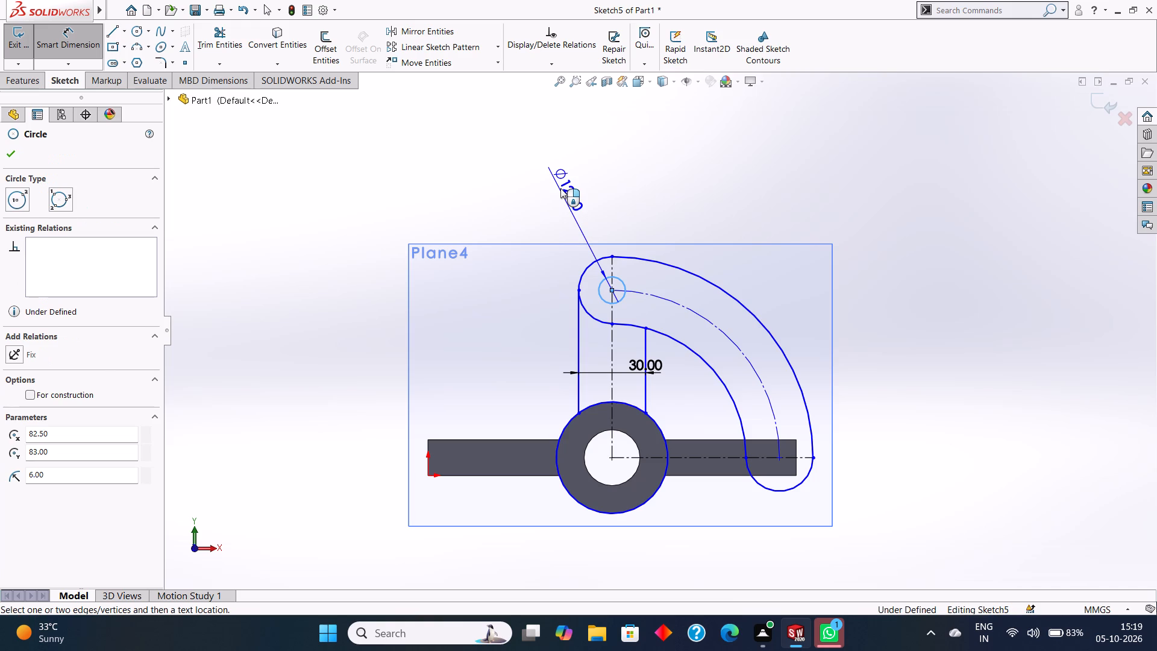
pyautogui.click(560, 188)
pyautogui.click(507, 170)
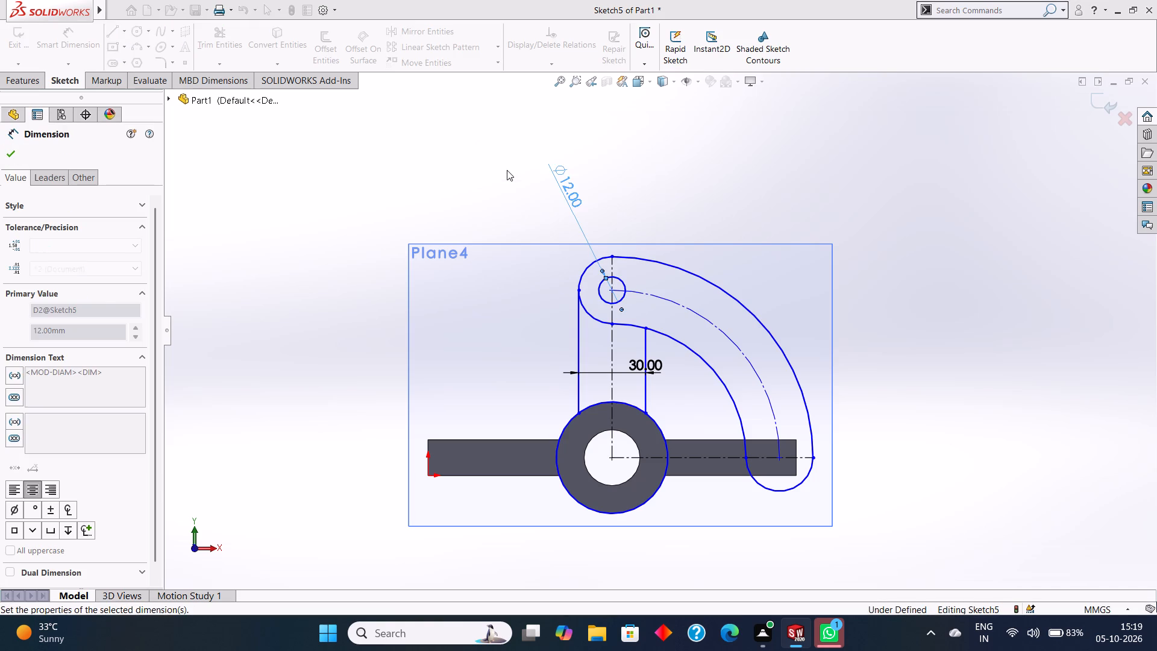
pyautogui.click(7, 153)
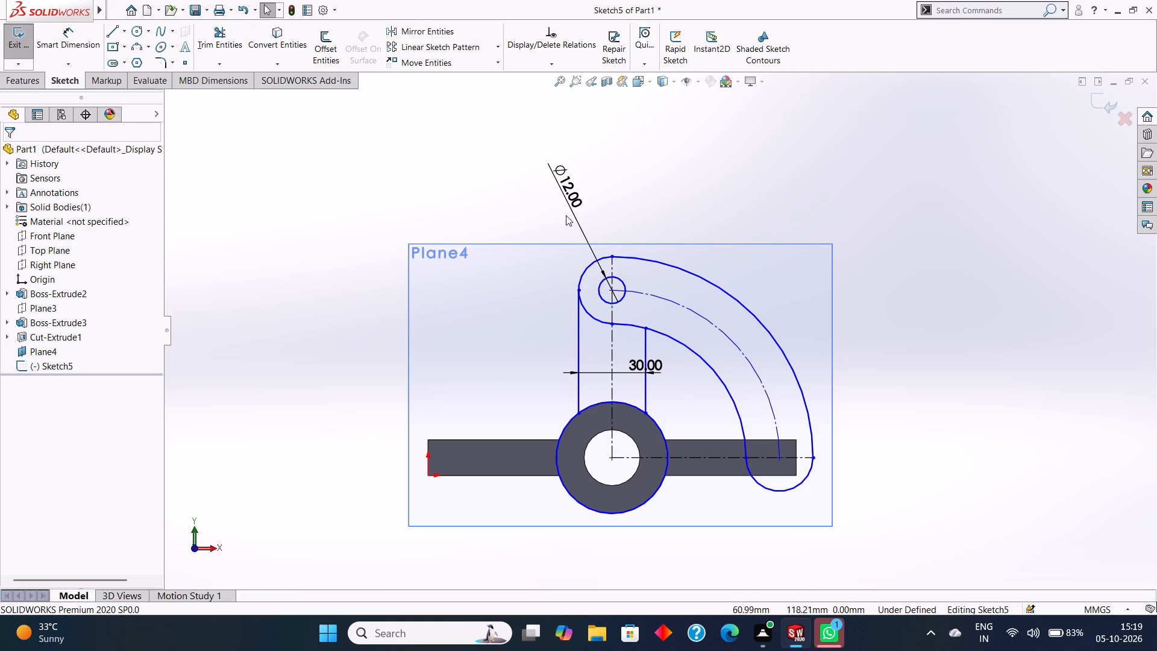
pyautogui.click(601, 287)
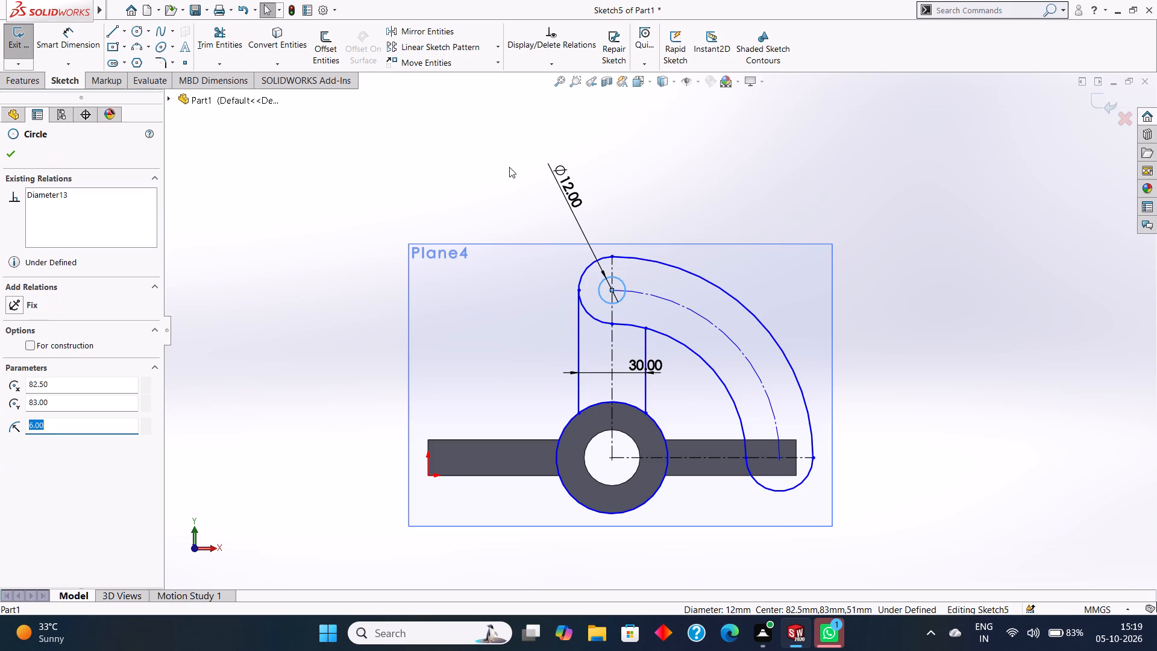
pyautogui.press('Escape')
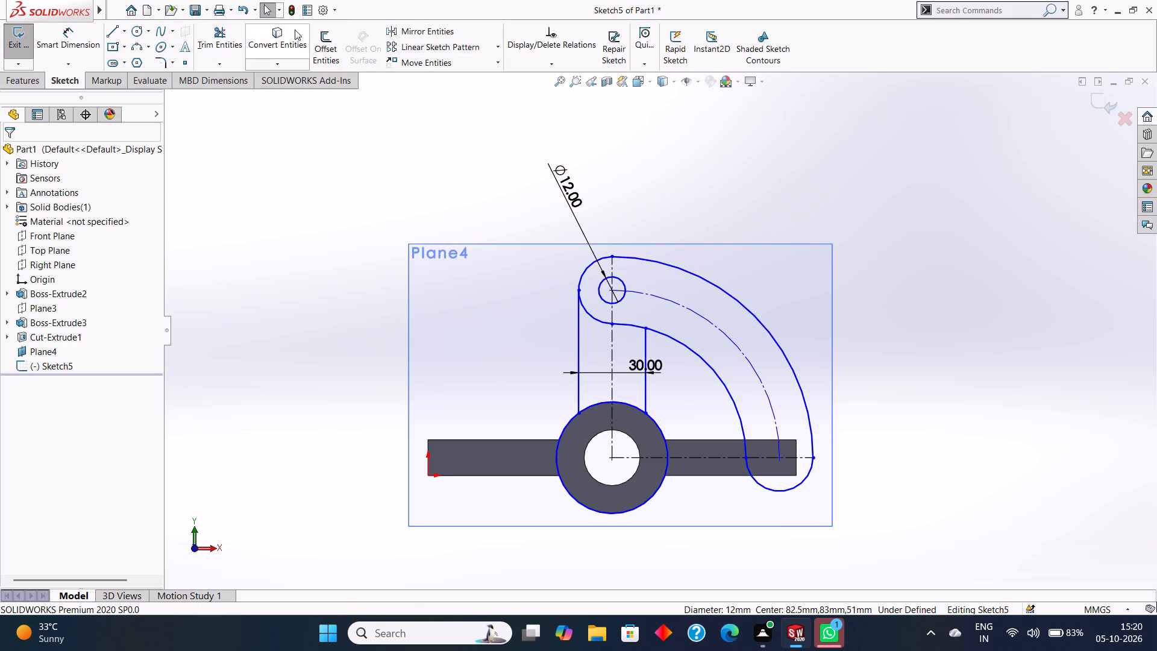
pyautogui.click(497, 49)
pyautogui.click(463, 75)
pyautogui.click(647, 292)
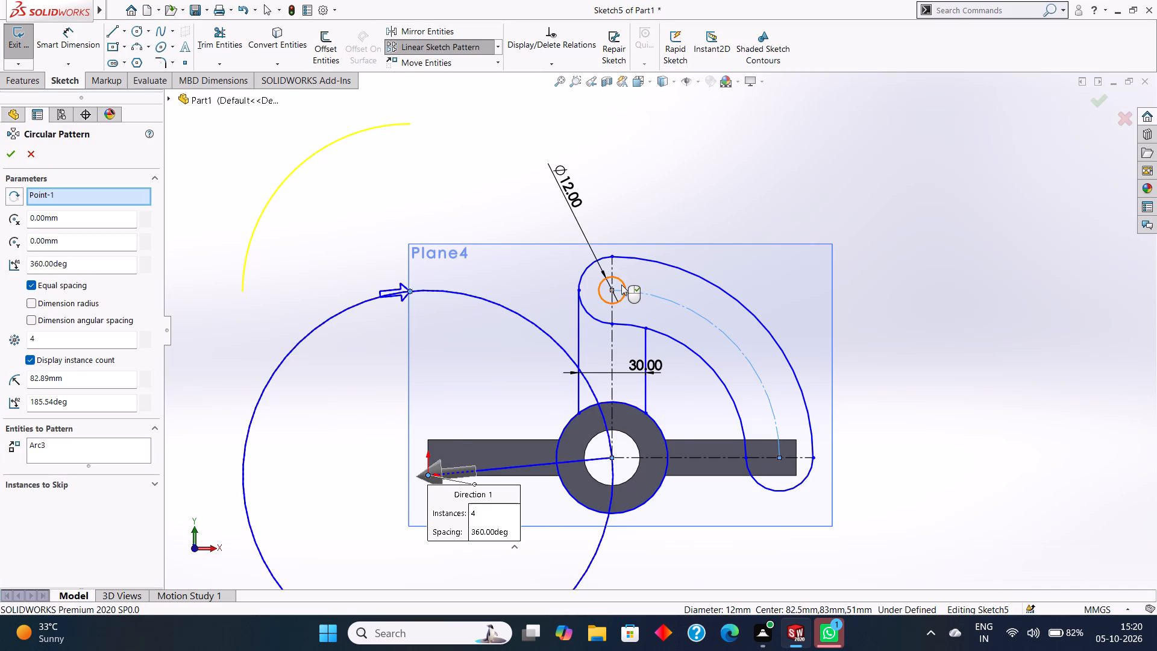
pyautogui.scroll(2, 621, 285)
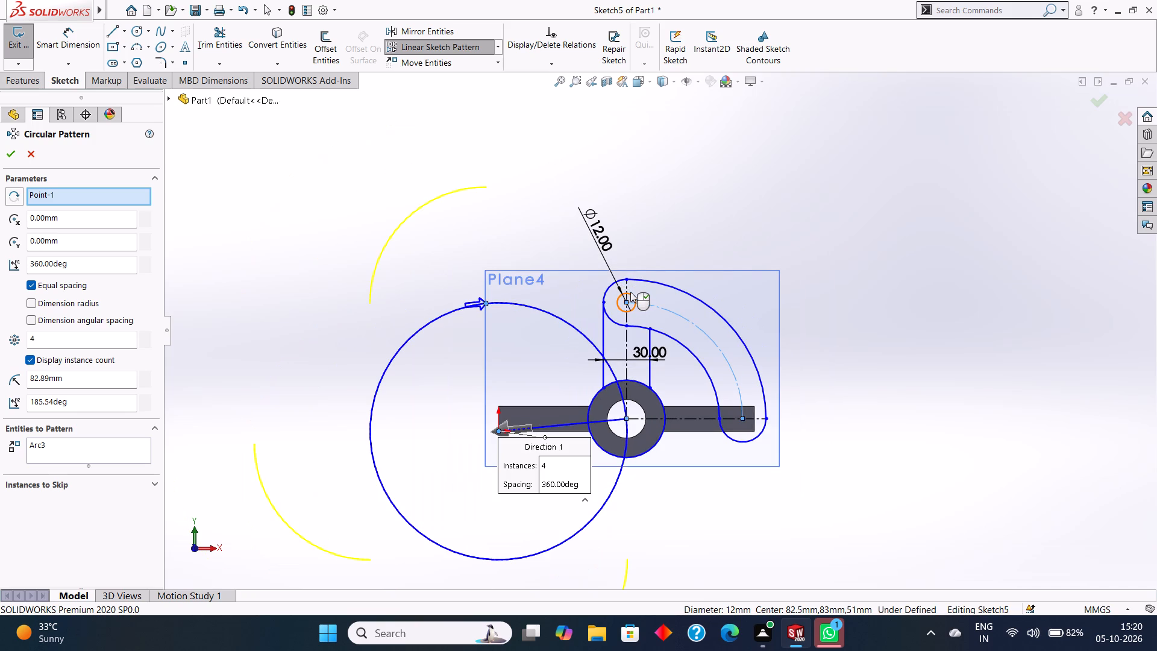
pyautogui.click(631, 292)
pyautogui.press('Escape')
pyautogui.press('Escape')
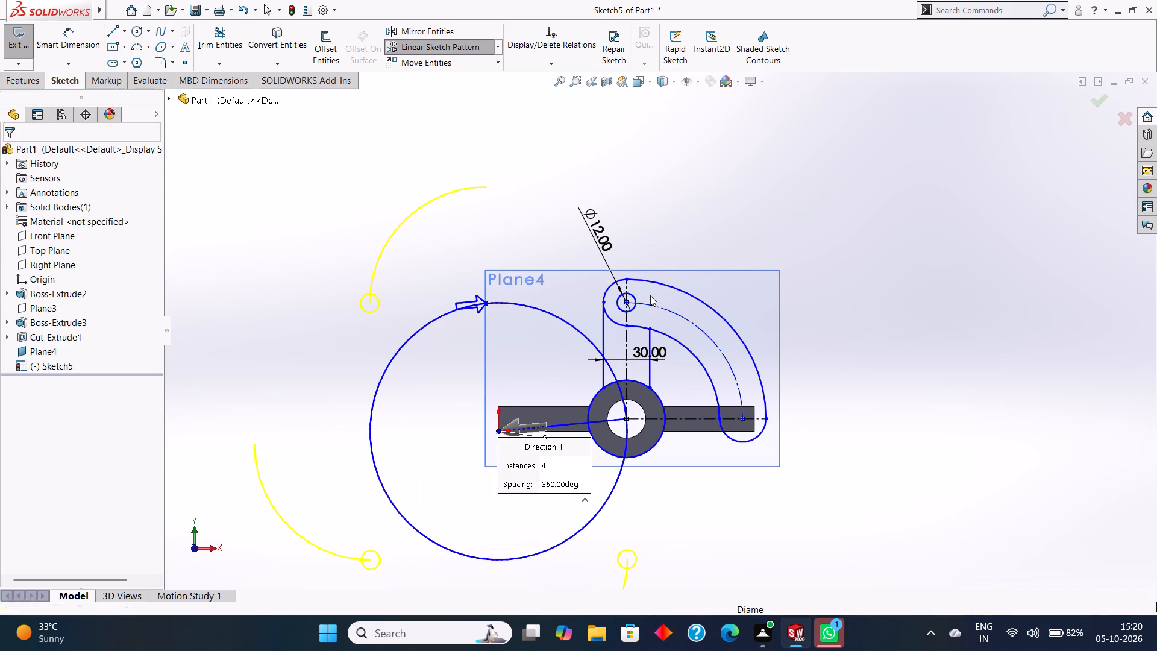
# Sketch a 6 mm radius circle centred on the arc centre of the arm's lower rounded end.
pyautogui.scroll(-3, 636, 311)
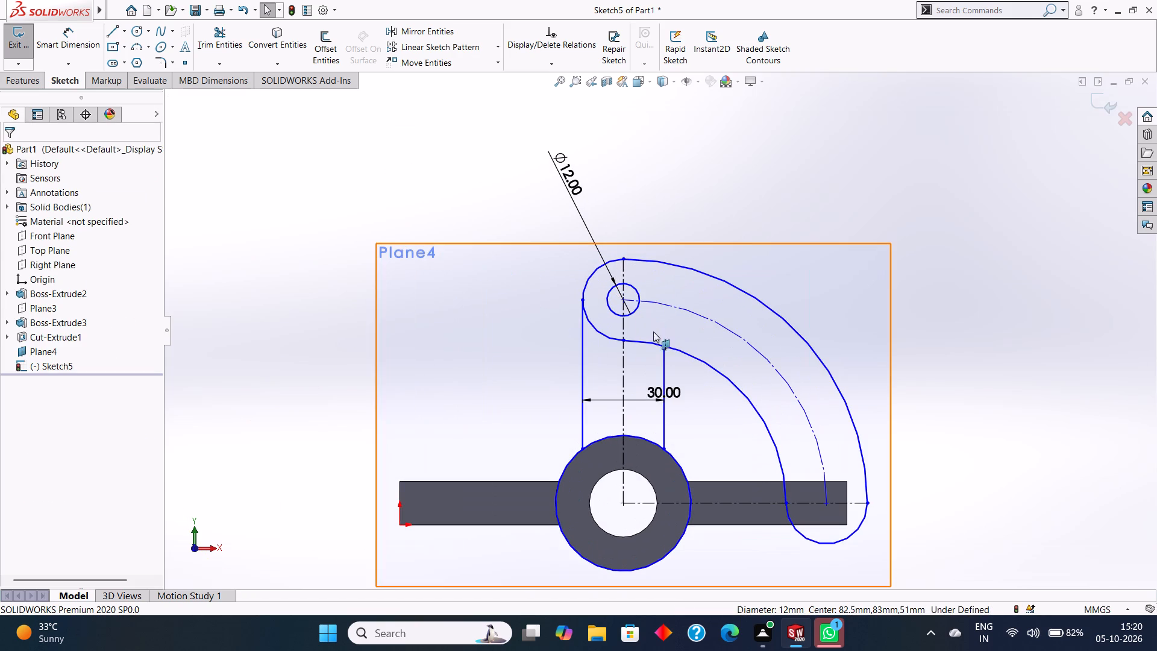
pyautogui.scroll(1, 618, 347)
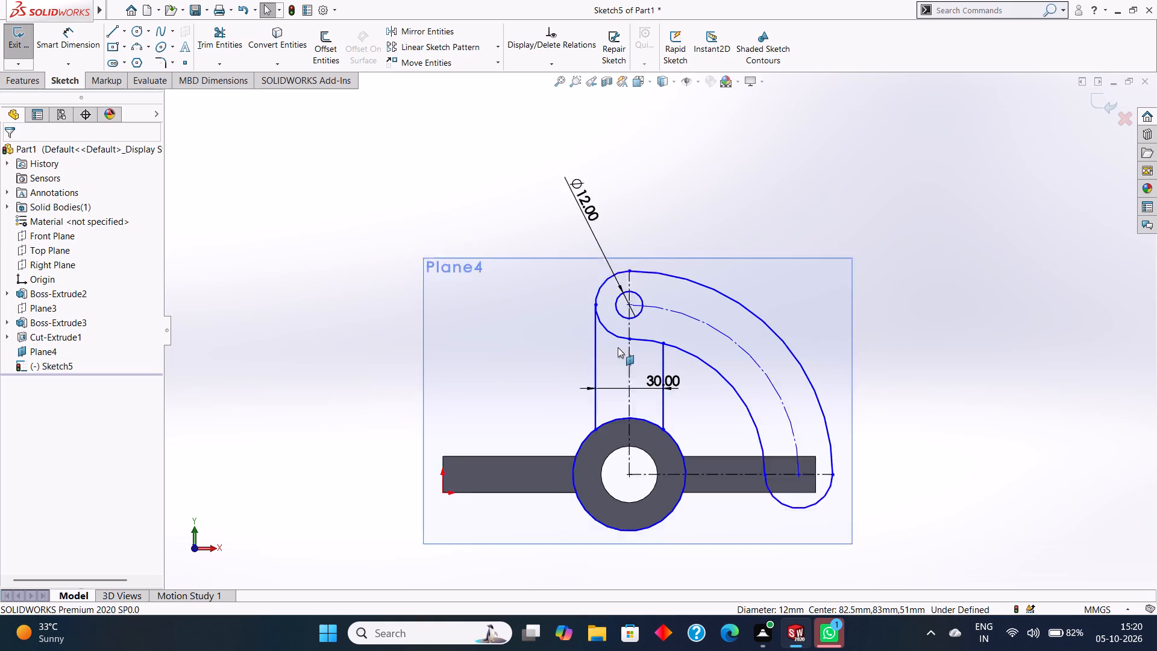
pyautogui.scroll(1, 618, 347)
pyautogui.scroll(-1, 632, 343)
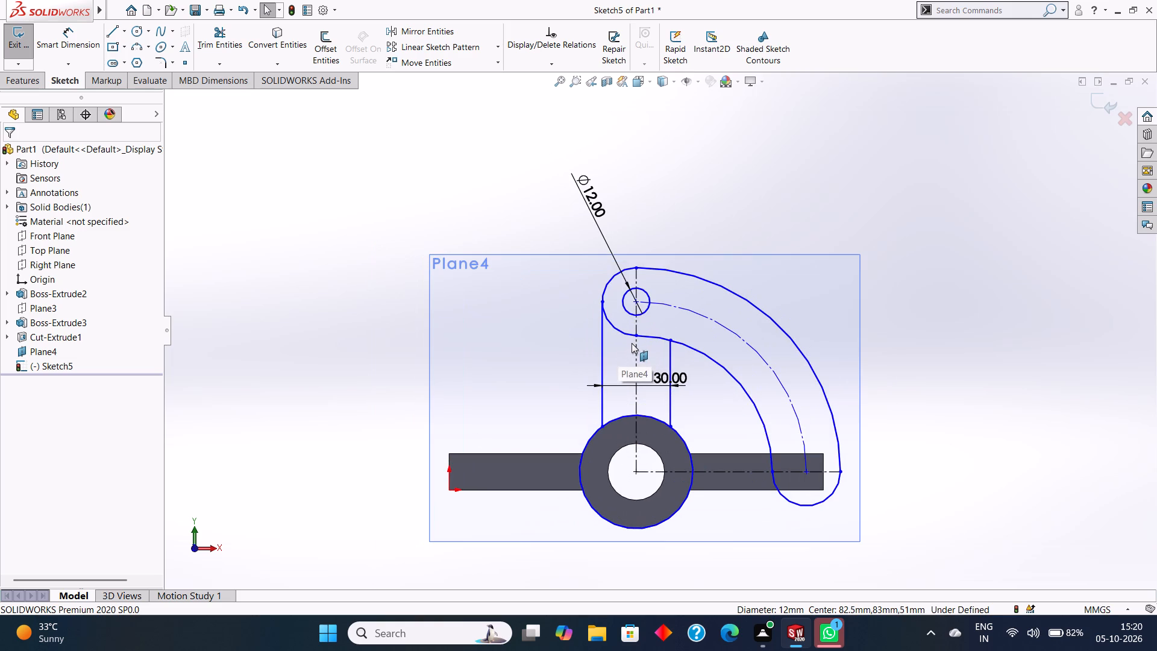
pyautogui.scroll(1, 632, 343)
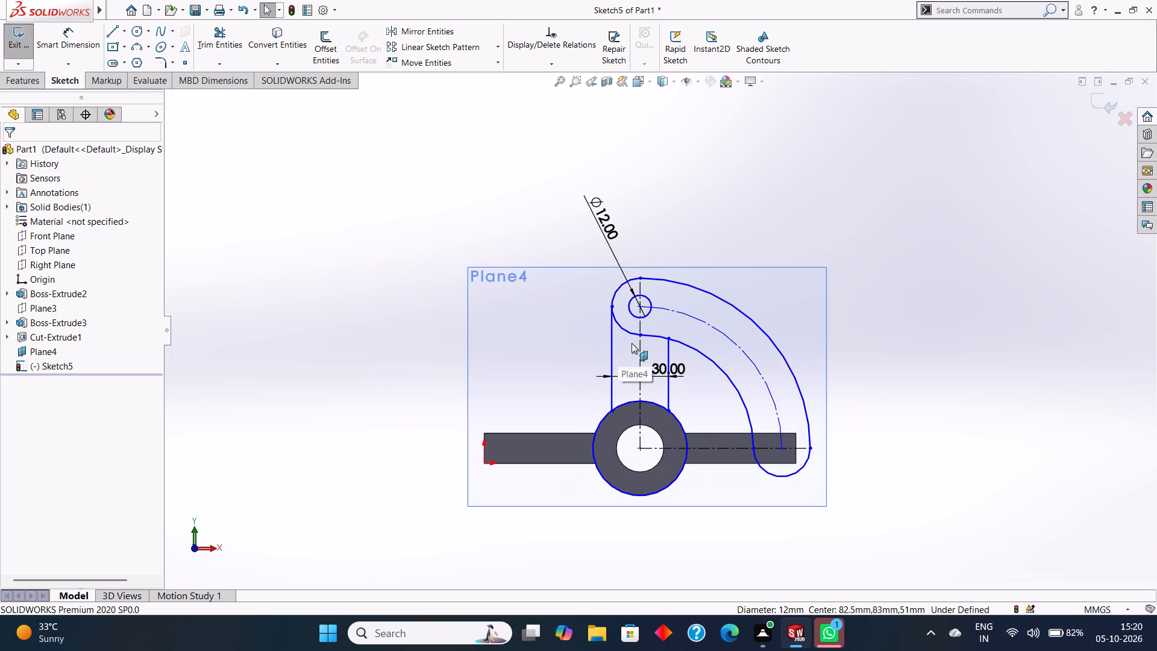
pyautogui.click(135, 32)
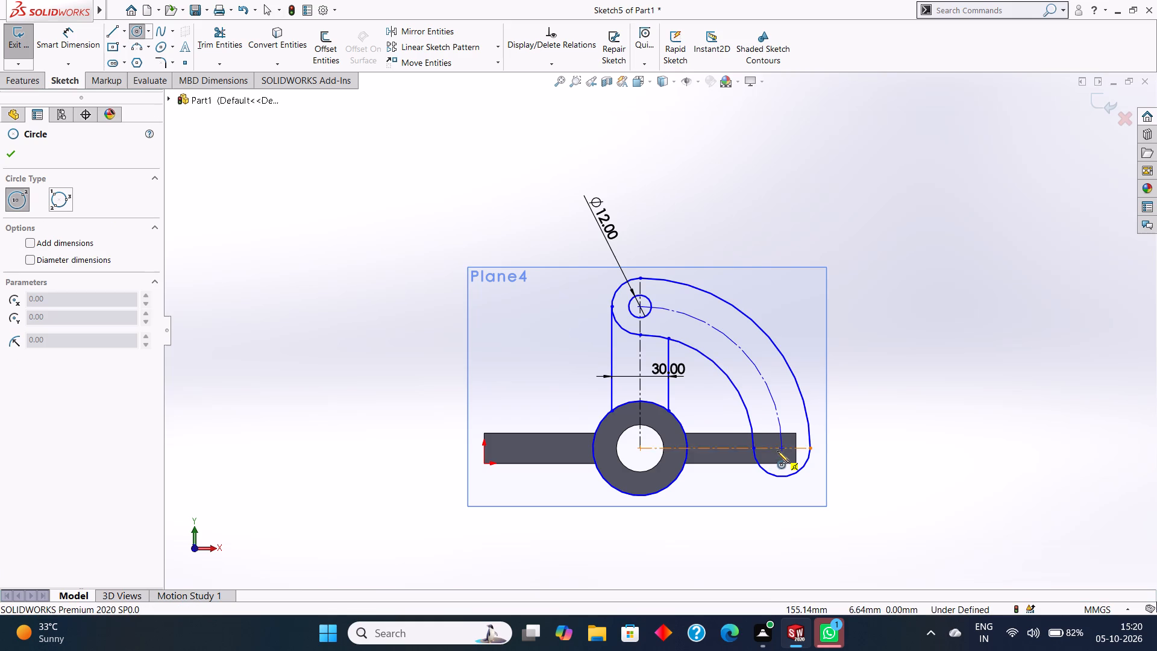
pyautogui.moveTo(779, 449); pyautogui.dragTo(790, 463)
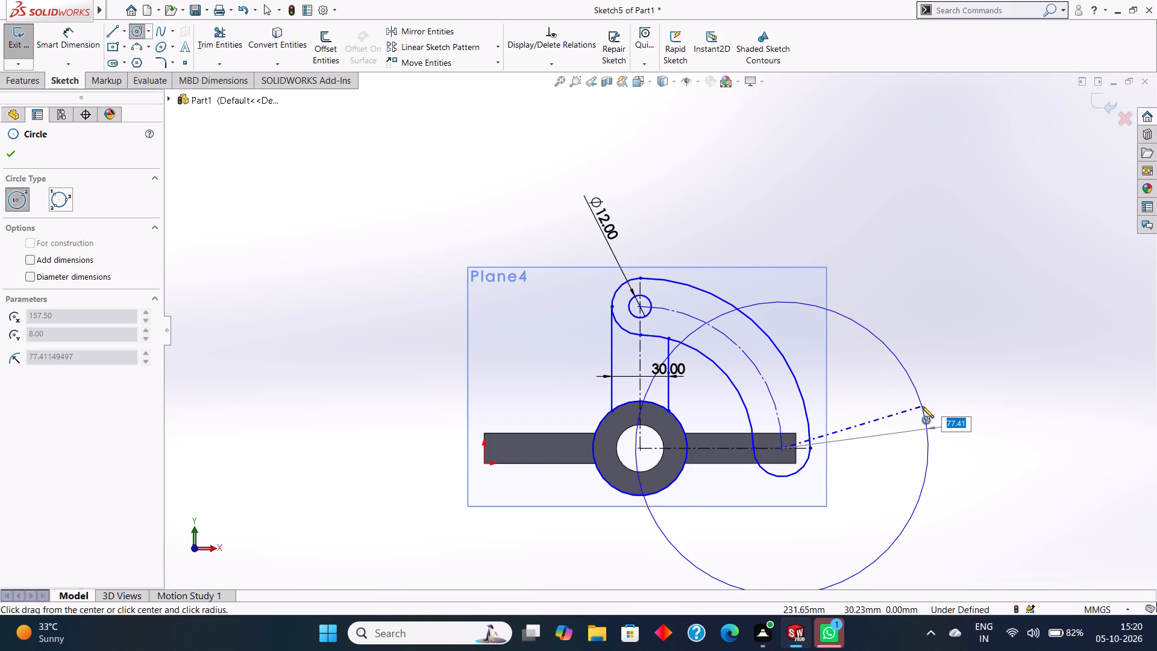
pyautogui.press('BackSpace')
pyautogui.press('6')
pyautogui.press('Return')
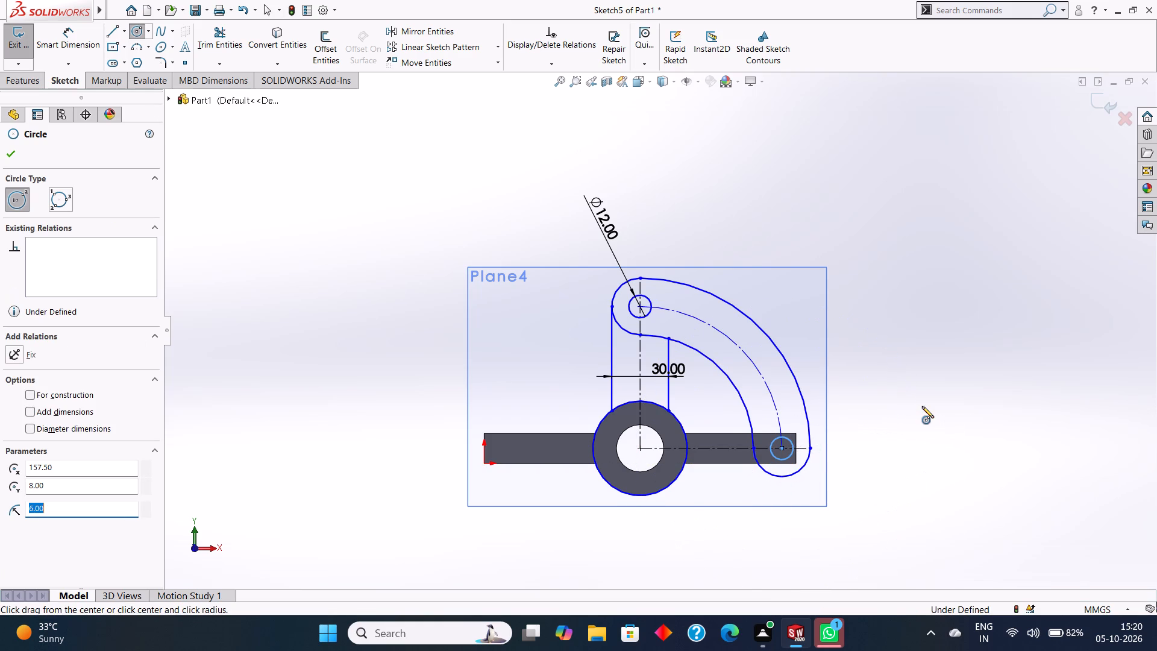
pyautogui.click(12, 152)
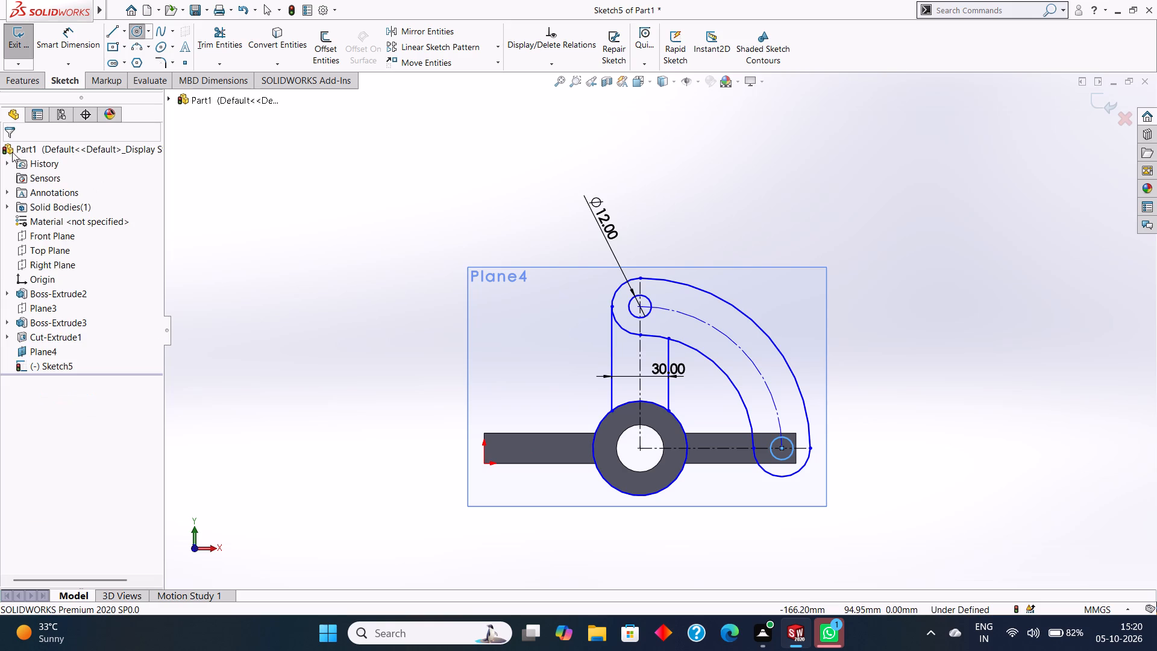
# Sketch two angled construction centerlines from the cylinder's centre to the arm's centreline arc.
pyautogui.click(128, 33)
pyautogui.click(137, 60)
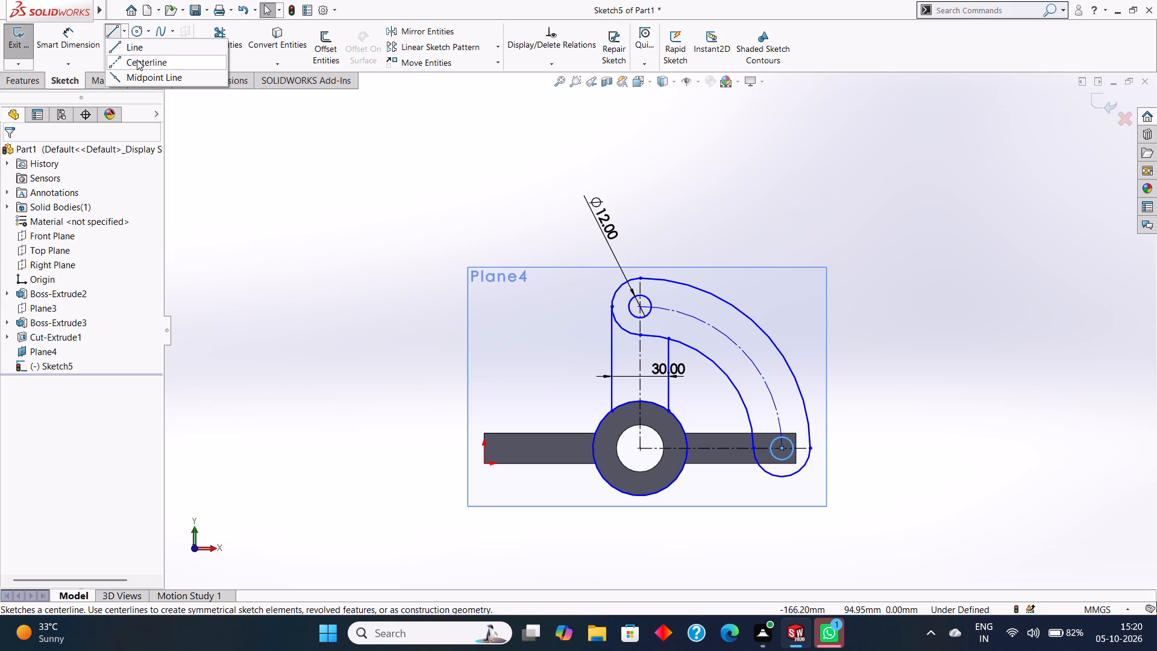
pyautogui.click(641, 449)
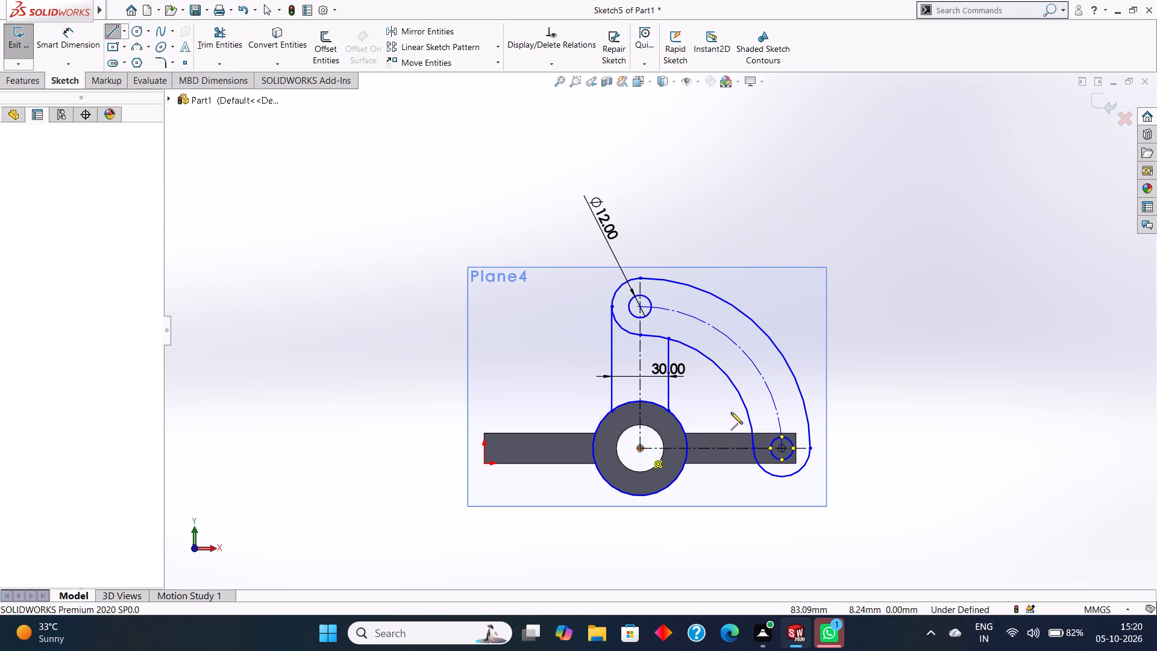
pyautogui.click(765, 388)
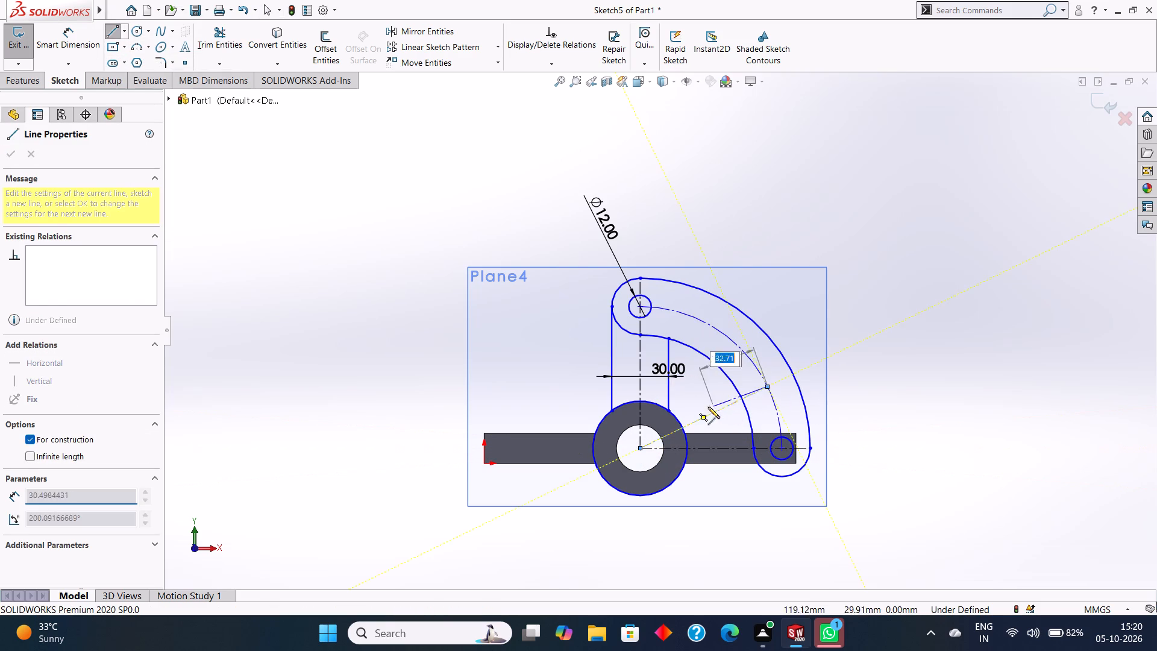
pyautogui.press('Escape')
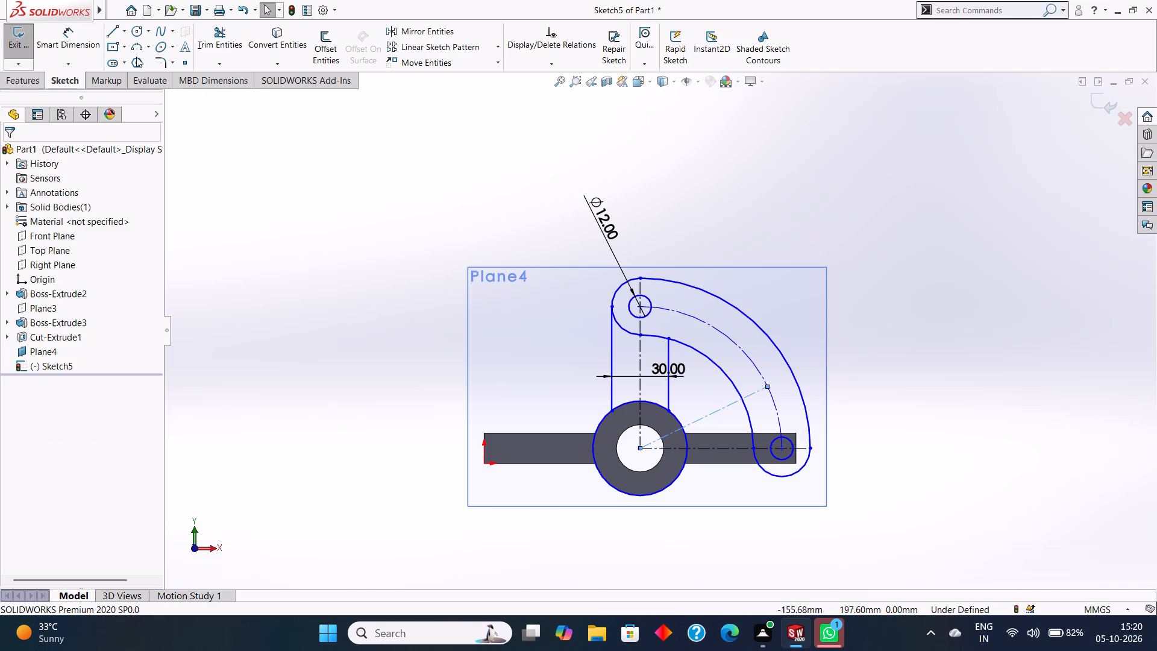
pyautogui.press('Return')
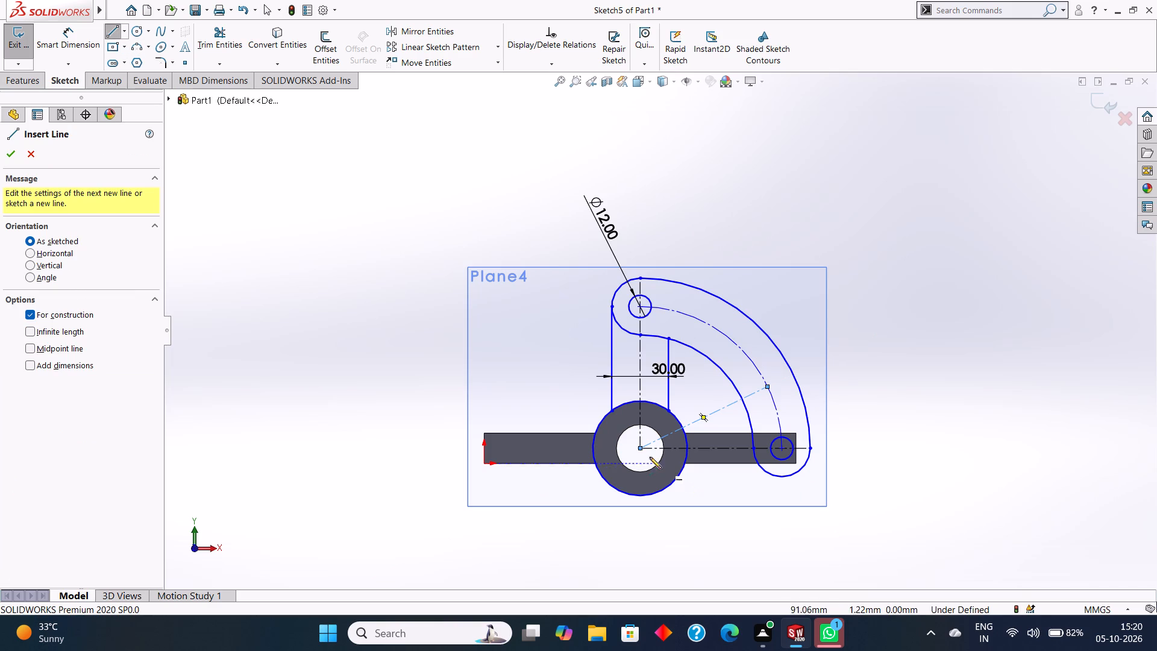
pyautogui.click(642, 447)
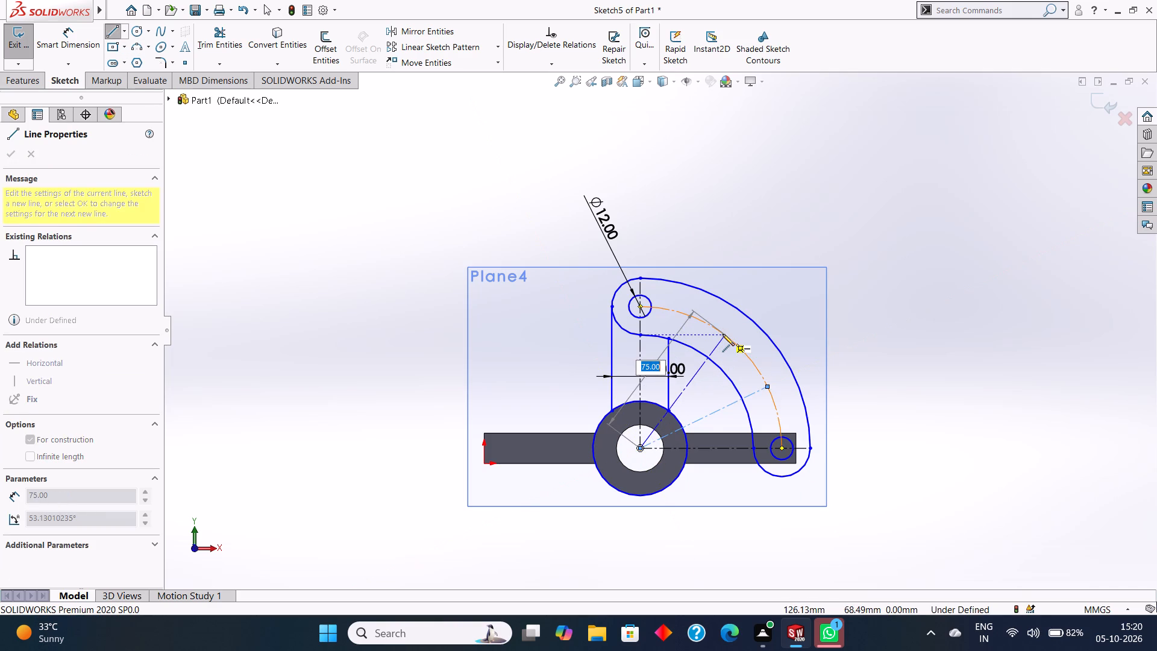
pyautogui.click(723, 334)
pyautogui.press('Escape')
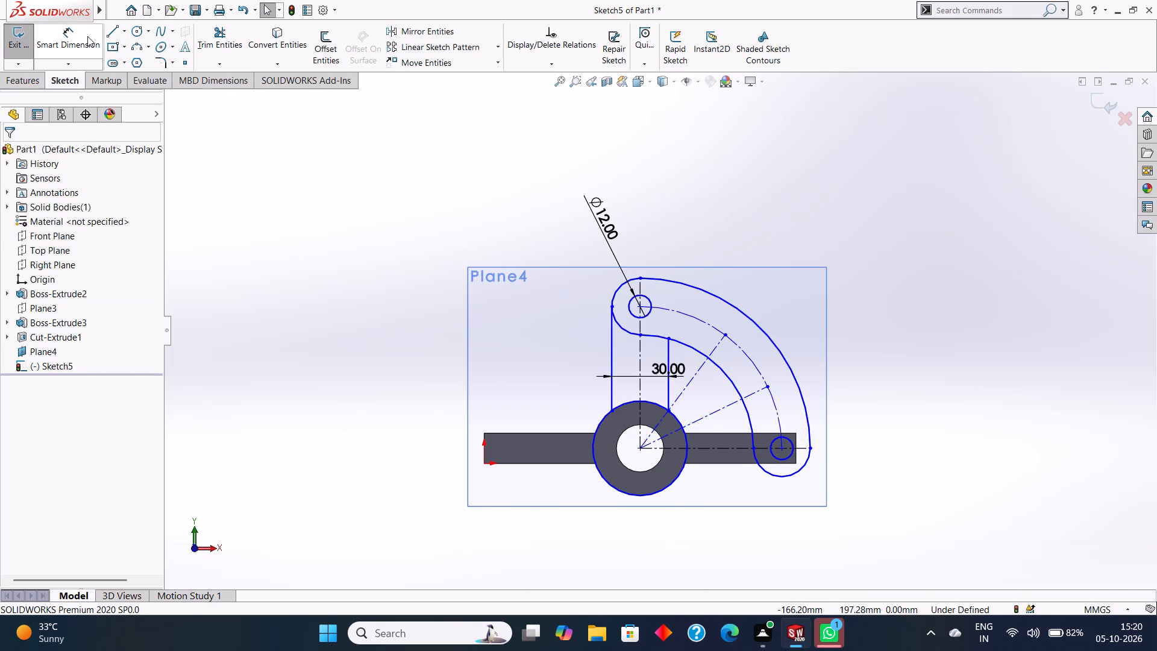
# Dimension the lower centerline at 30° from the horizontal centerline and the upper one at 30° from the lower.
pyautogui.click(87, 36)
pyautogui.click(723, 447)
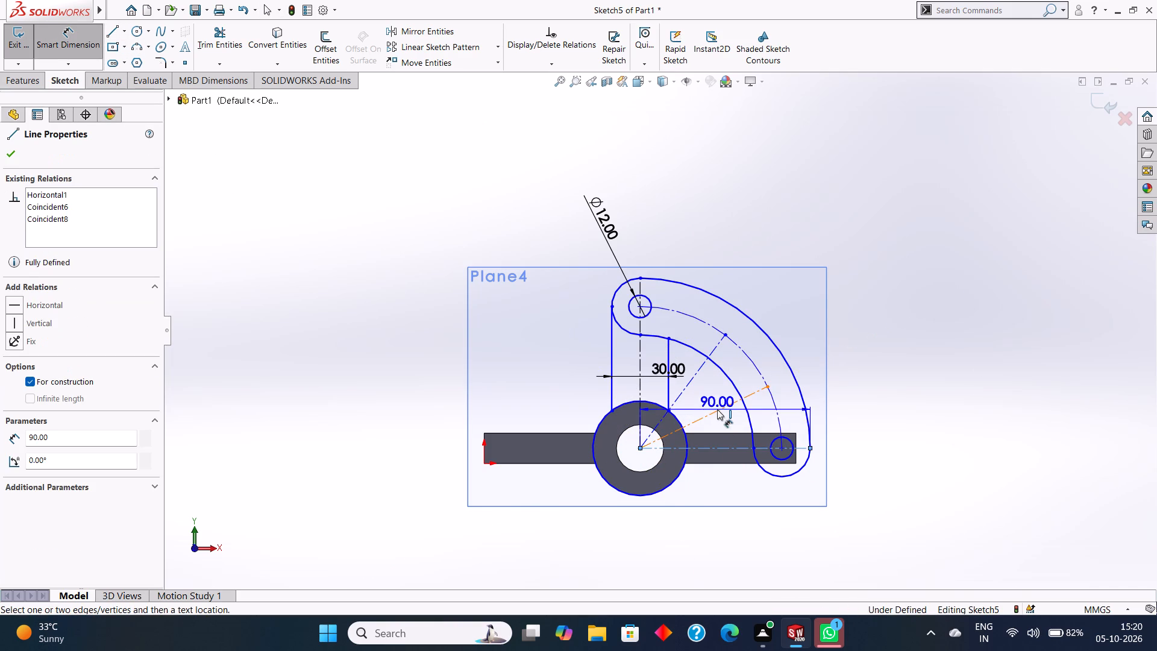
pyautogui.click(717, 409)
pyautogui.click(725, 421)
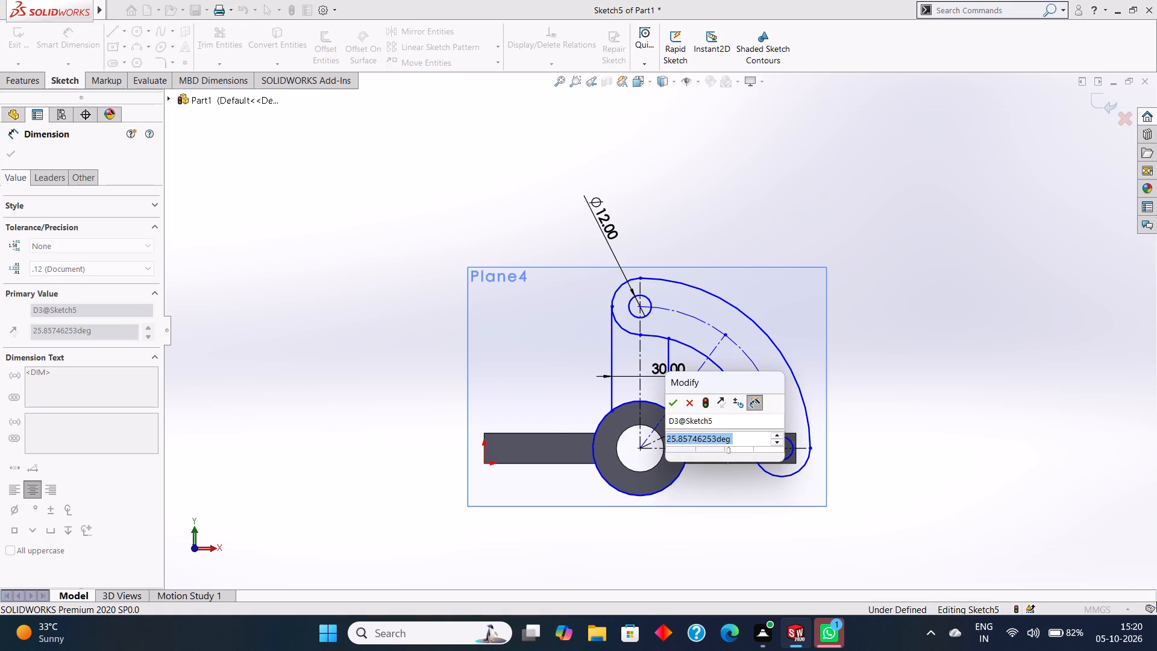
pyautogui.write('30')
pyautogui.press('Return')
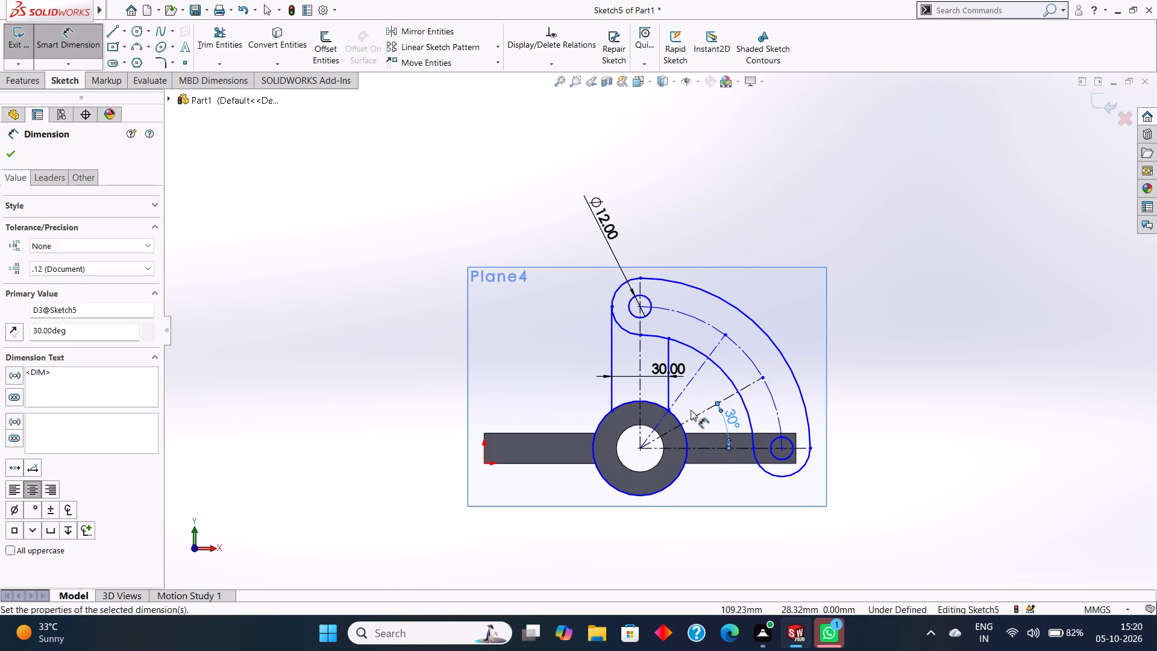
pyautogui.click(698, 415)
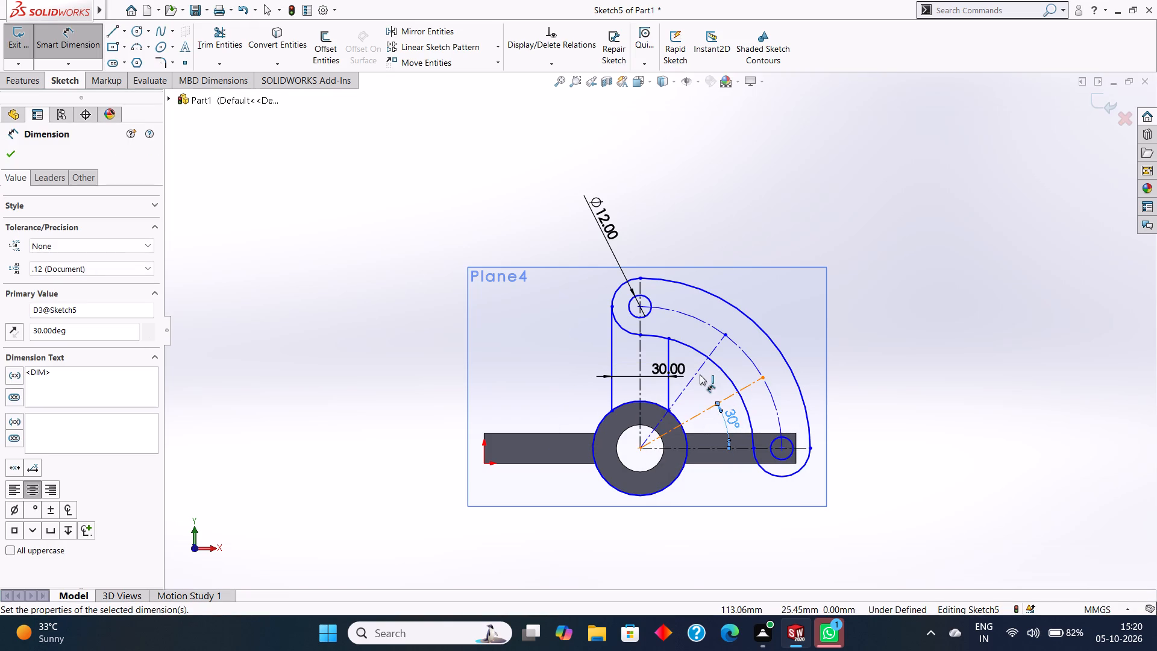
pyautogui.click(700, 371)
pyautogui.click(700, 383)
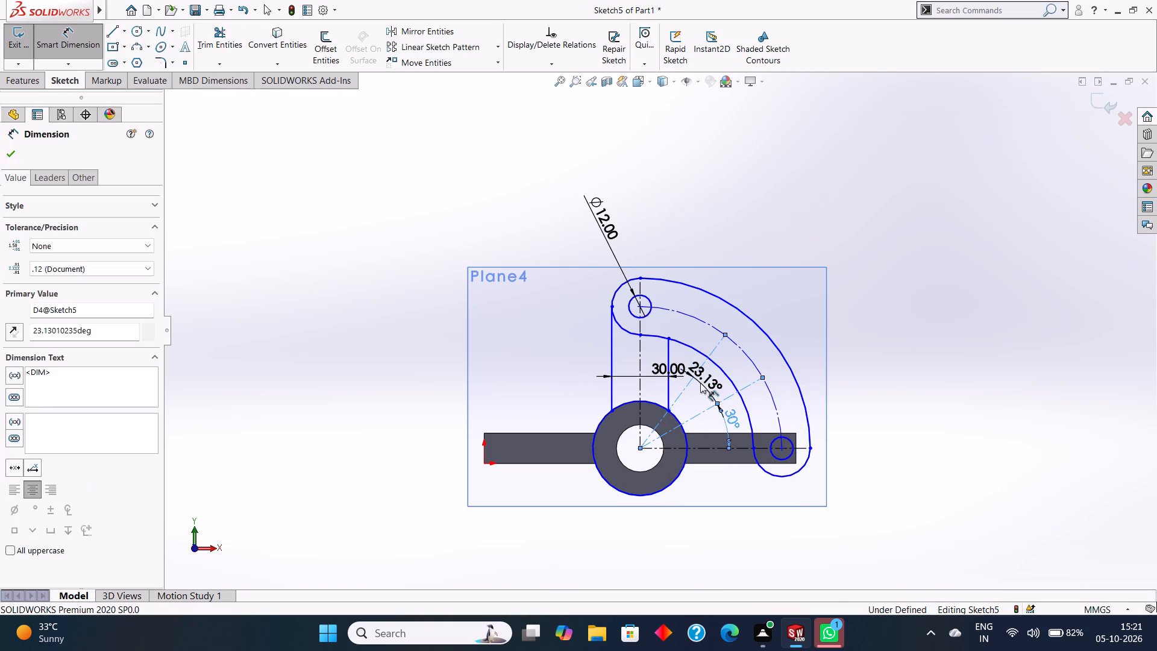
pyautogui.write('30')
pyautogui.press('Return')
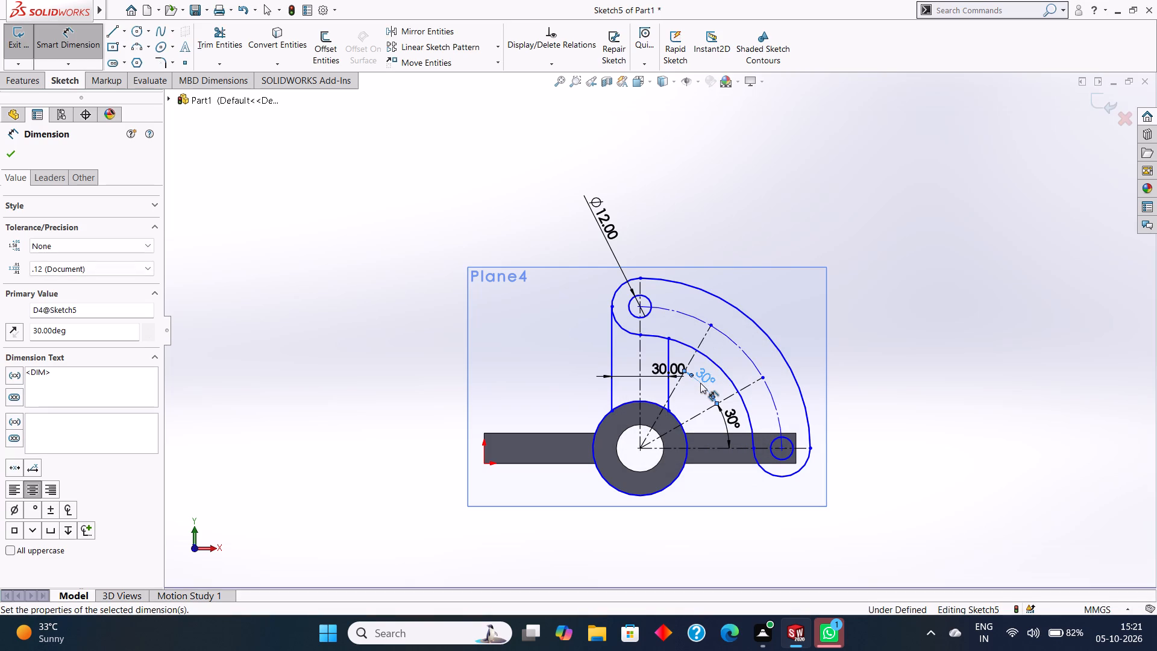
pyautogui.click(4, 158)
# Sketch two 6 mm radius circles centred where the angled centerlines meet the arm's centreline arc.
pyautogui.click(133, 28)
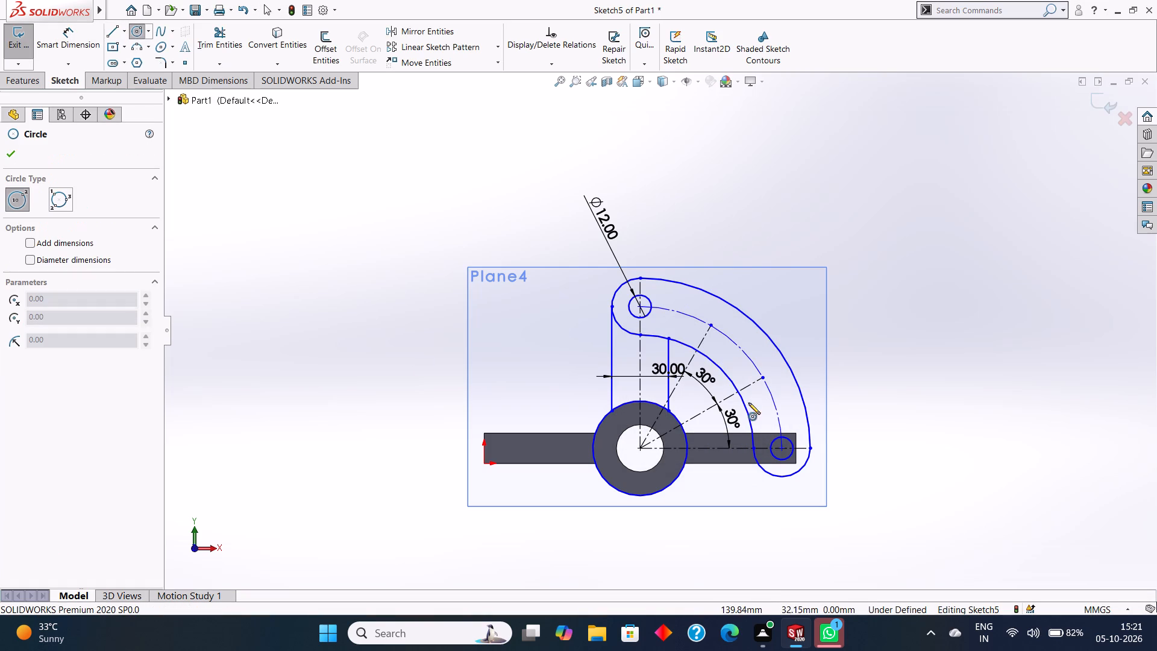
pyautogui.moveTo(712, 326); pyautogui.dragTo(717, 341)
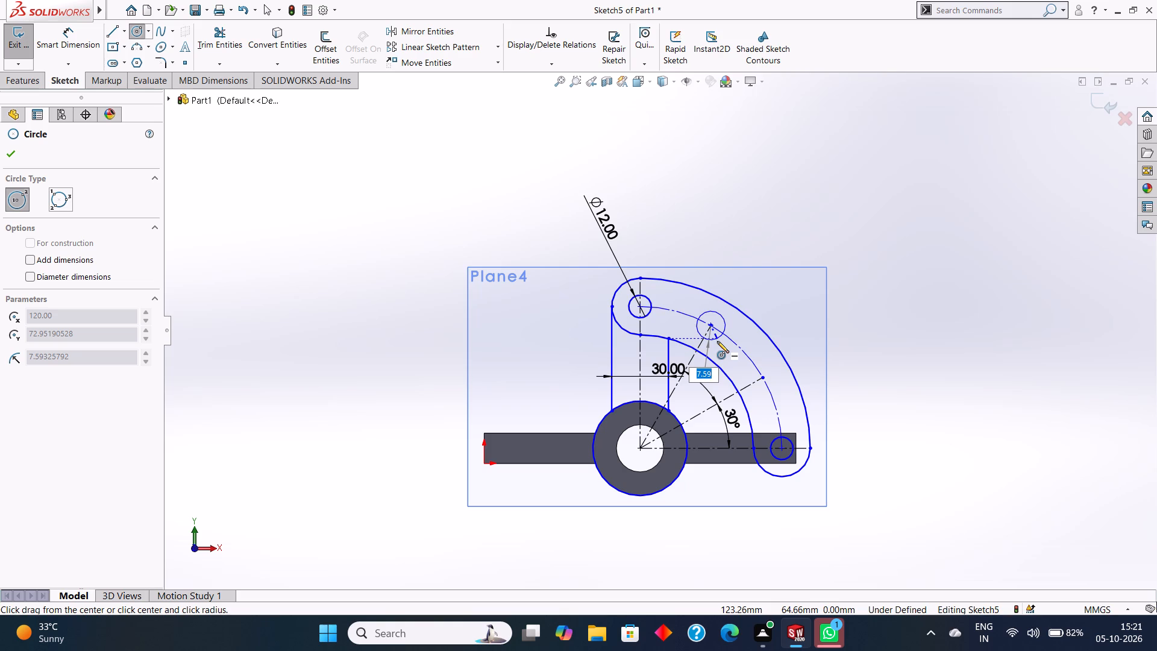
pyautogui.press('6')
pyautogui.press('Return')
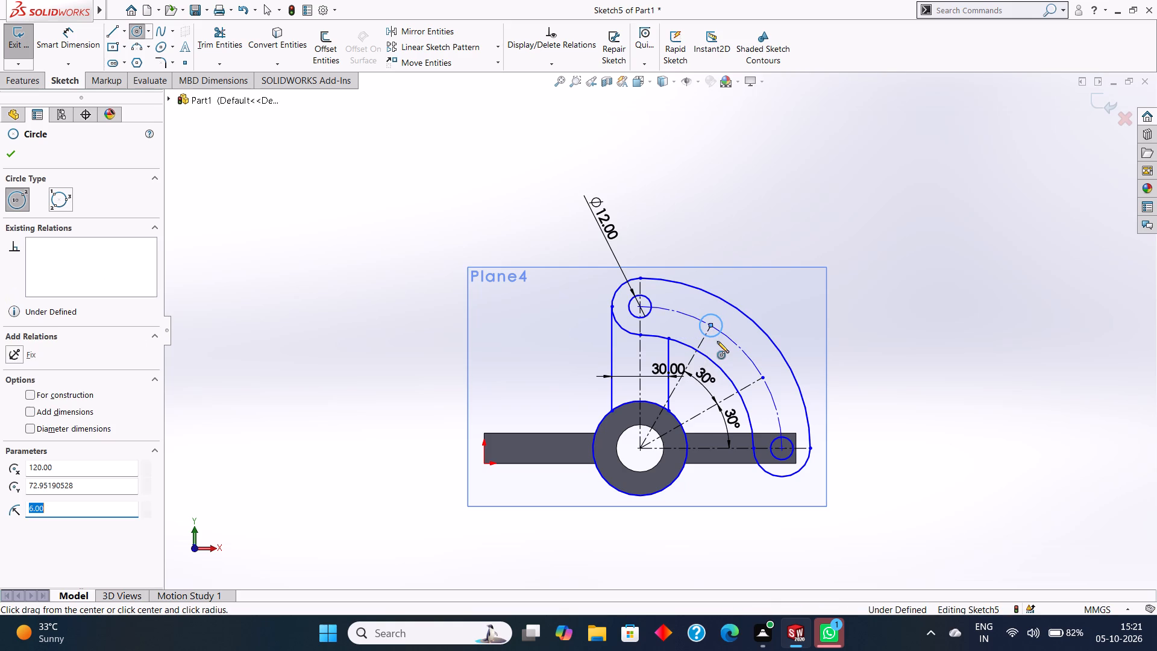
pyautogui.moveTo(760, 377); pyautogui.dragTo(774, 391)
pyautogui.press('6')
pyautogui.press('Return')
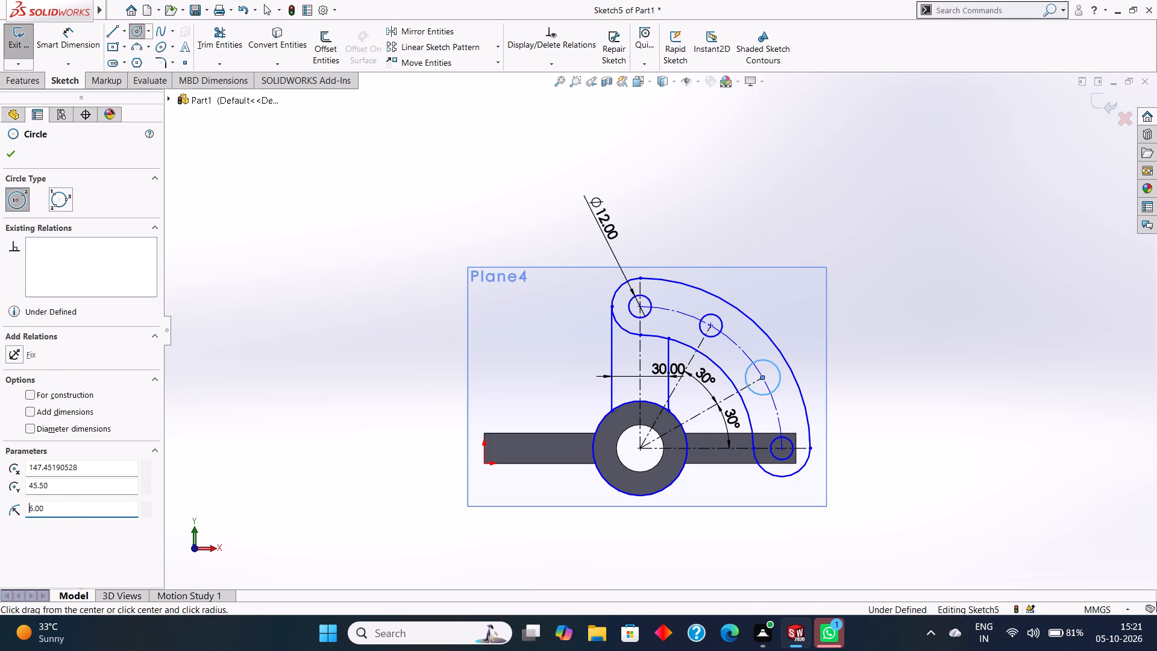
pyautogui.click(4, 155)
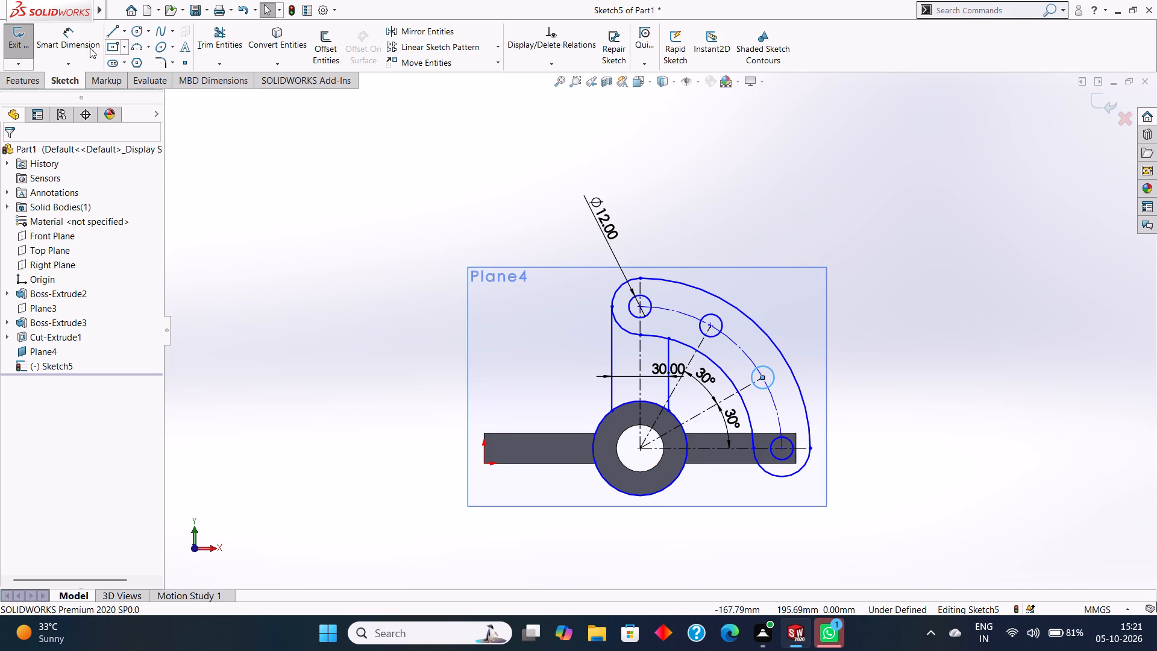
# Trim away the sketch circle around the cylinder outside the web, keeping only the arc between the web's vertical lines.
pyautogui.click(219, 36)
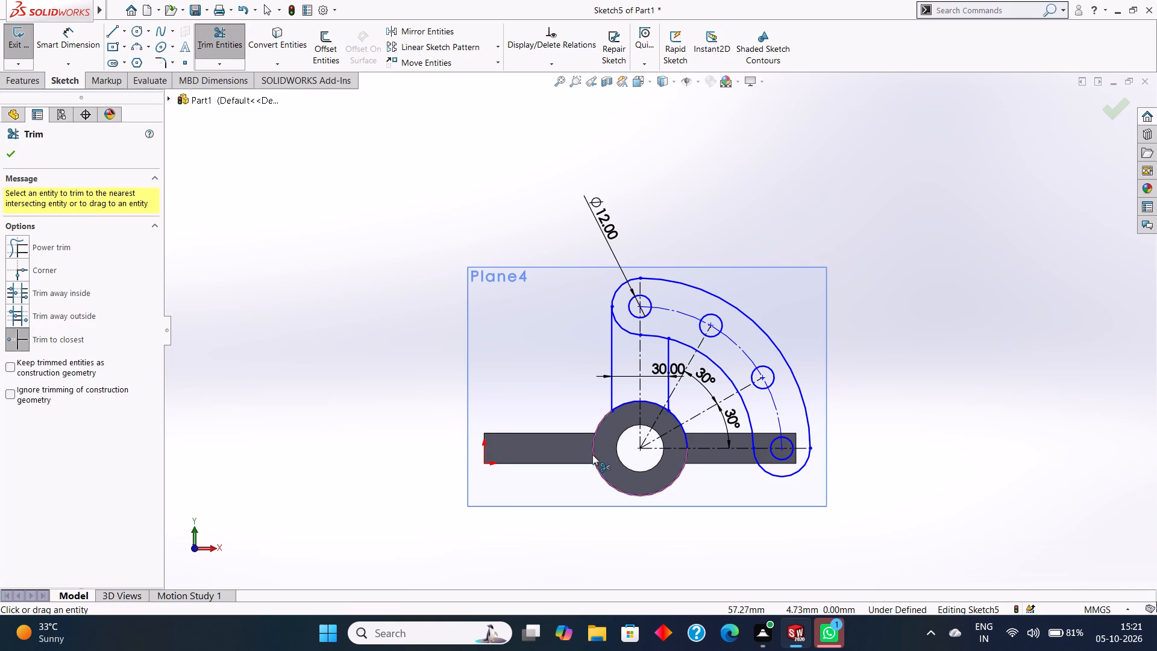
pyautogui.click(593, 451)
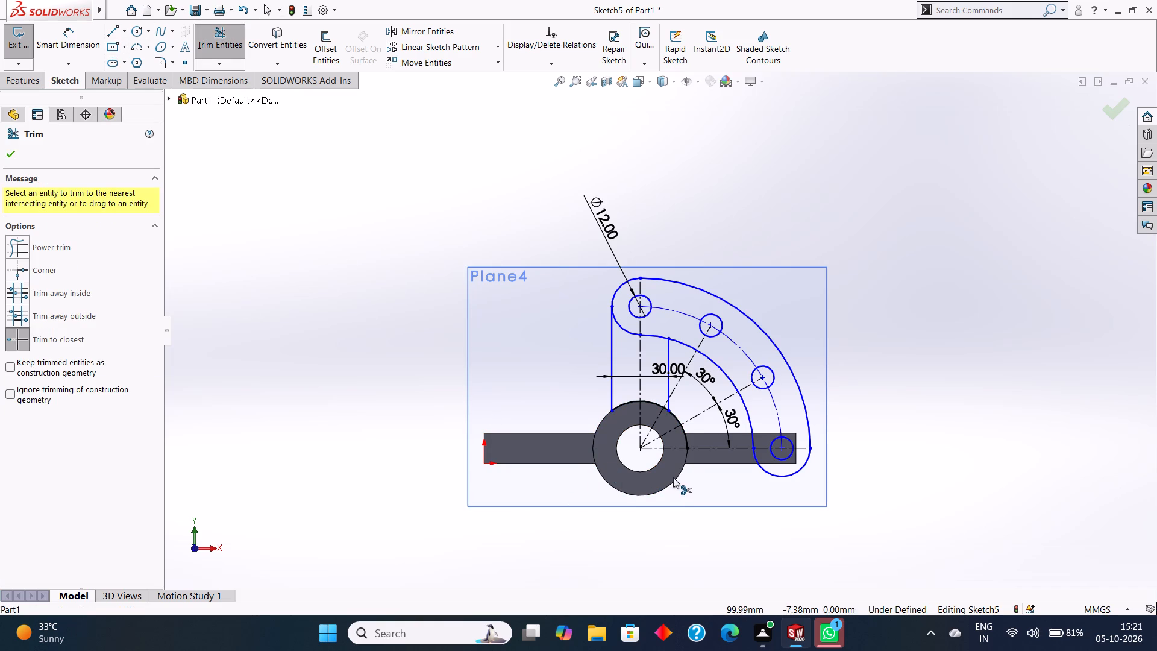
pyautogui.click(683, 439)
pyautogui.click(674, 413)
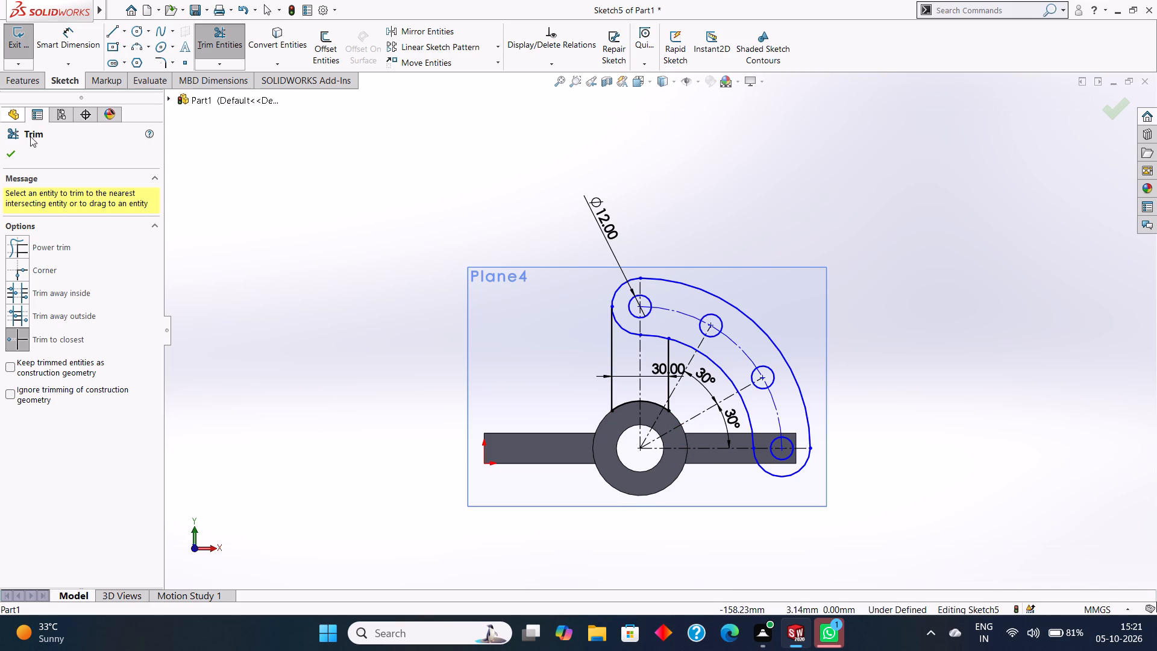
pyautogui.click(16, 154)
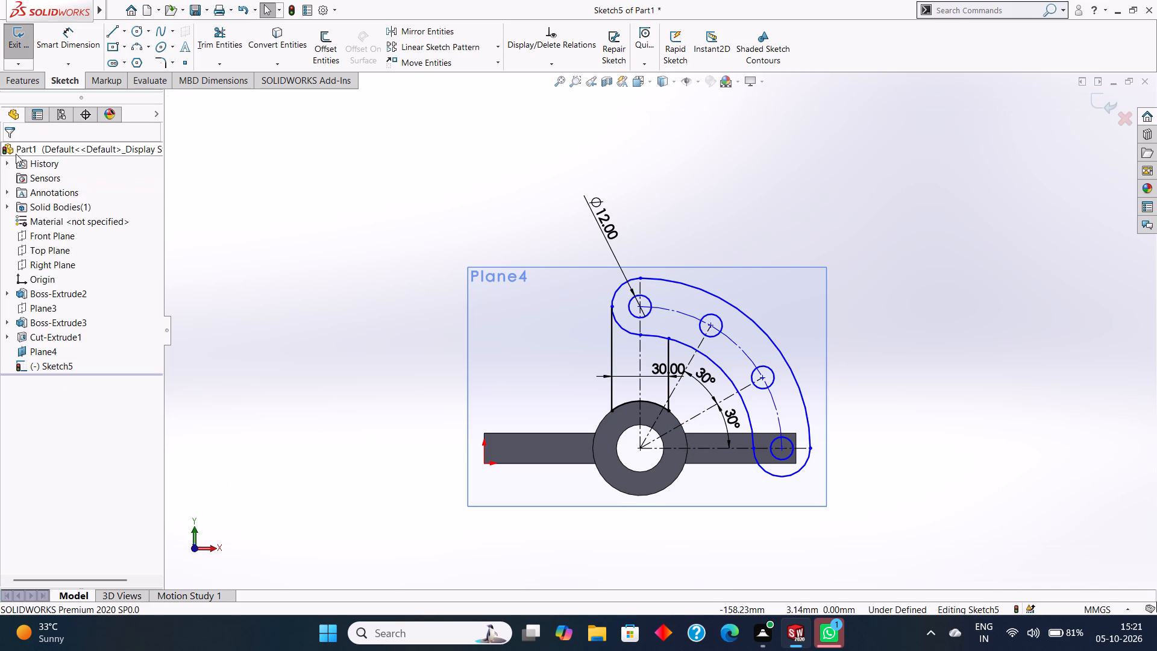
# Extrude the web and curved arm regions 5 mm blind in the reversed direction, leaving the small circles as holes.
pyautogui.click(16, 80)
pyautogui.click(22, 52)
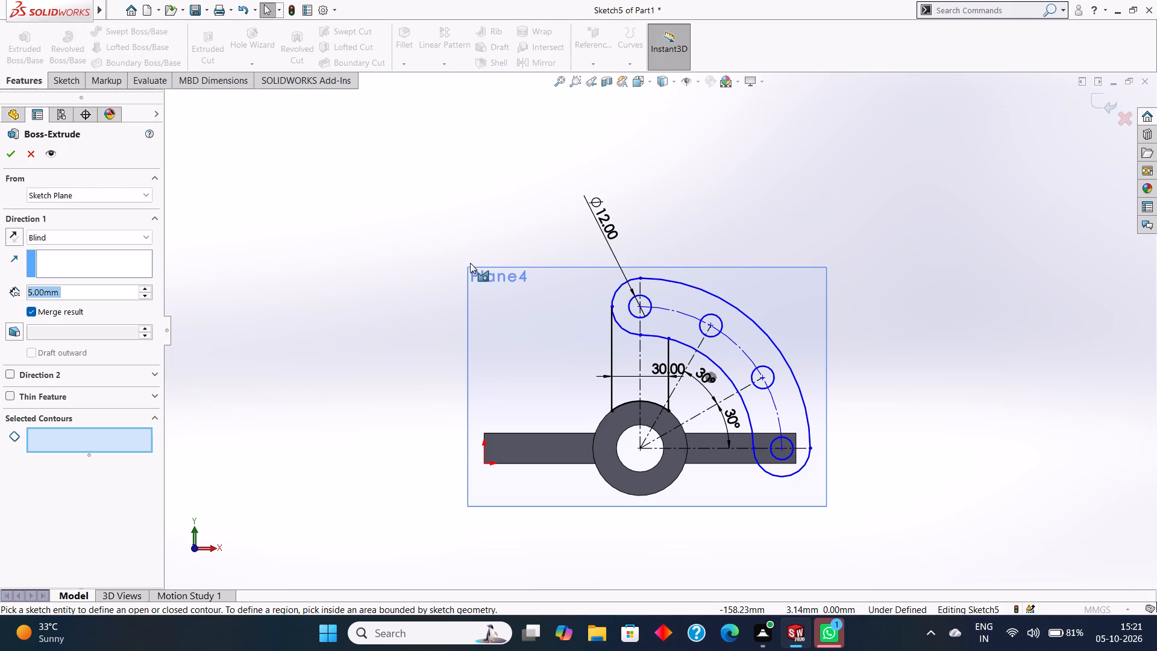
pyautogui.moveTo(656, 214); pyautogui.dragTo(678, 247, button='middle')
pyautogui.click(641, 367)
pyautogui.click(691, 332)
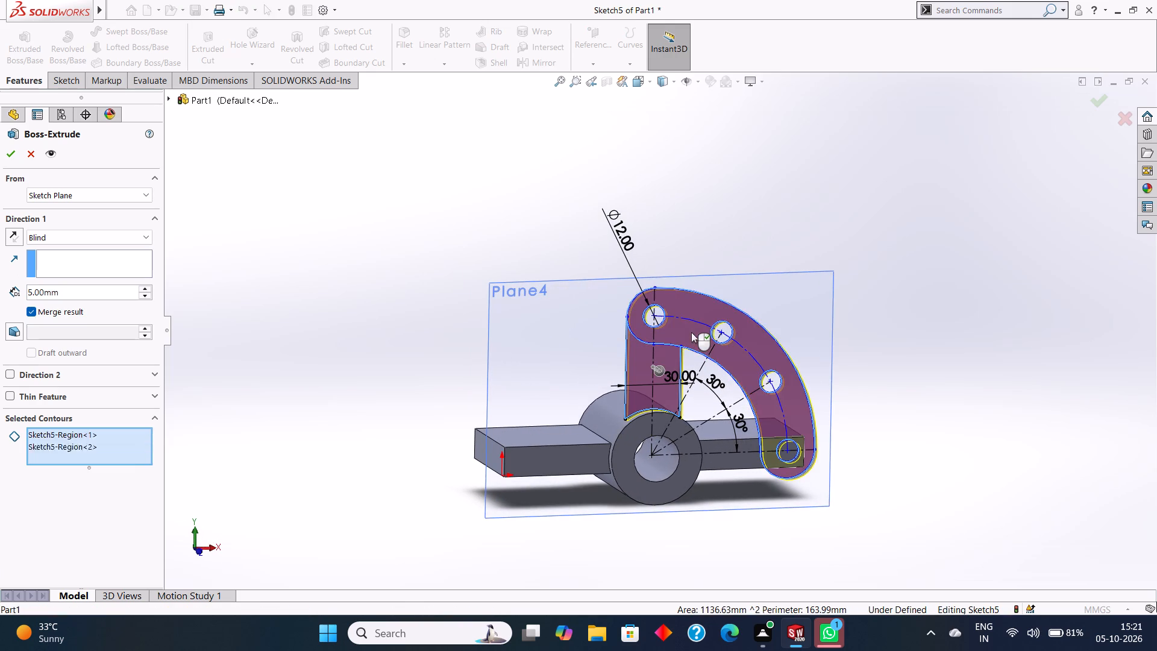
pyautogui.moveTo(670, 184); pyautogui.dragTo(749, 239, button='middle')
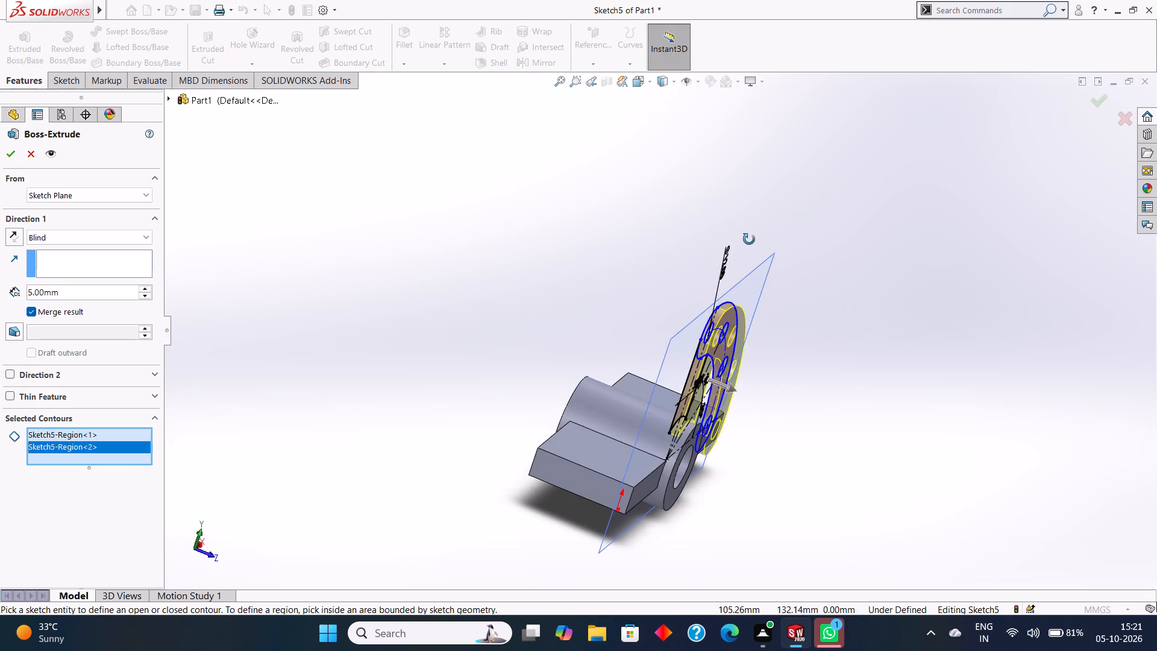
pyautogui.moveTo(749, 239); pyautogui.dragTo(752, 263, button='middle')
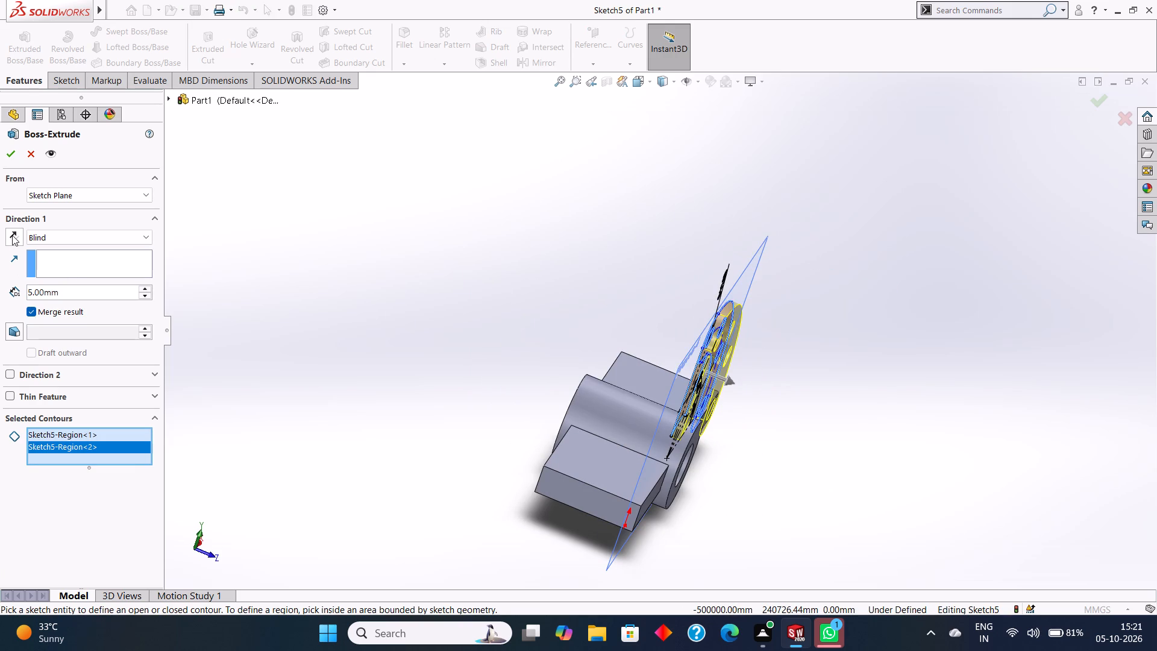
pyautogui.click(12, 235)
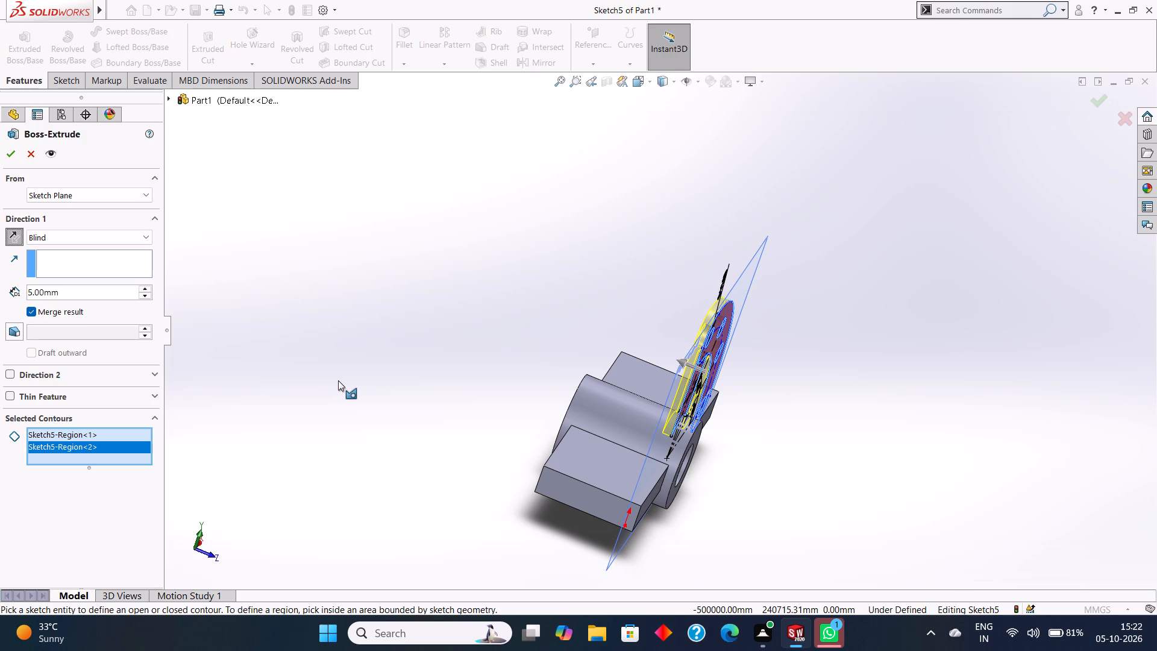
pyautogui.click(4, 157)
# Hide Plane4, the reference plane of the arm sketch.
pyautogui.click(1038, 370)
pyautogui.moveTo(1049, 419); pyautogui.dragTo(1008, 373, button='middle')
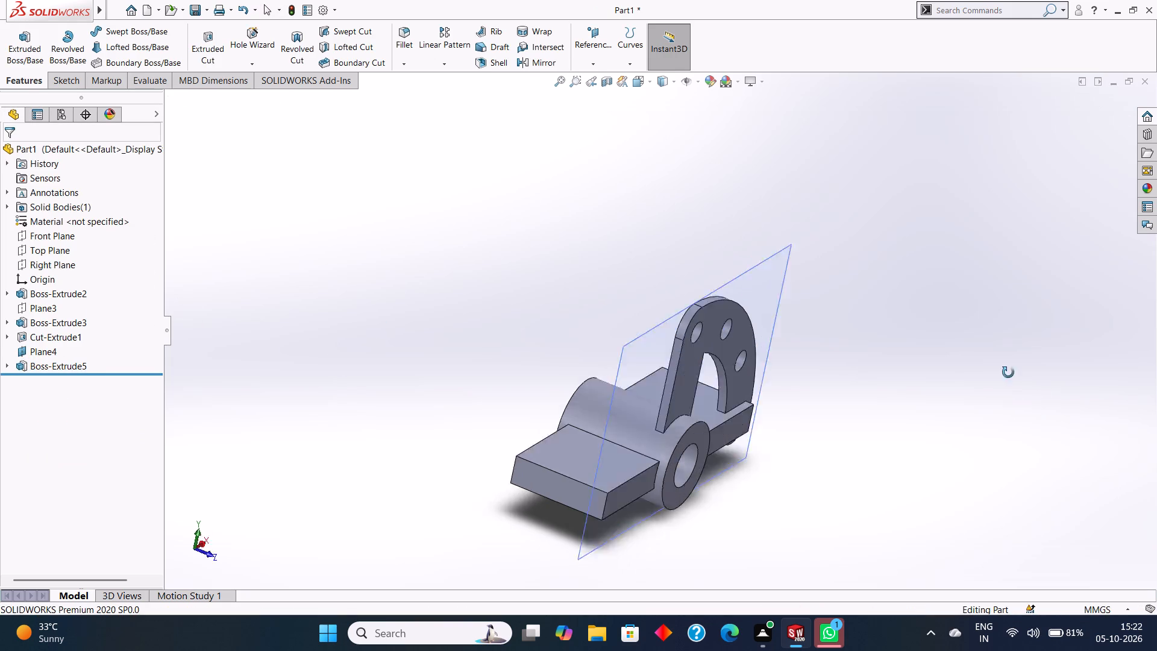
pyautogui.moveTo(1008, 373); pyautogui.dragTo(974, 315, button='middle')
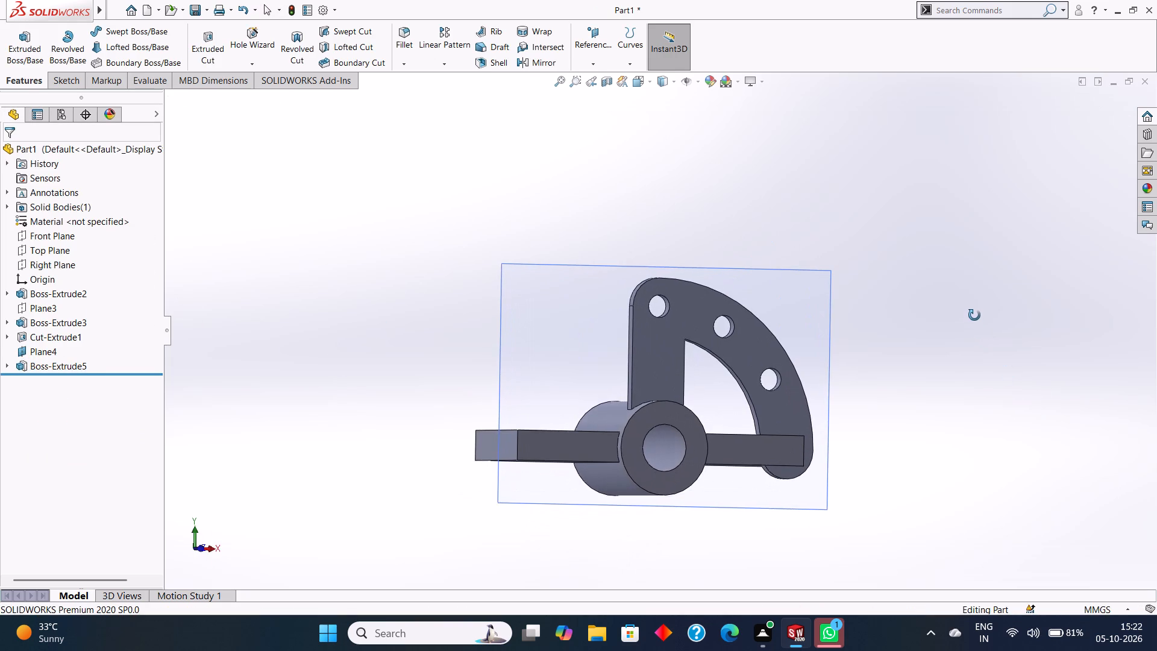
pyautogui.moveTo(974, 315); pyautogui.dragTo(985, 366, button='middle')
pyautogui.rightClick(792, 278)
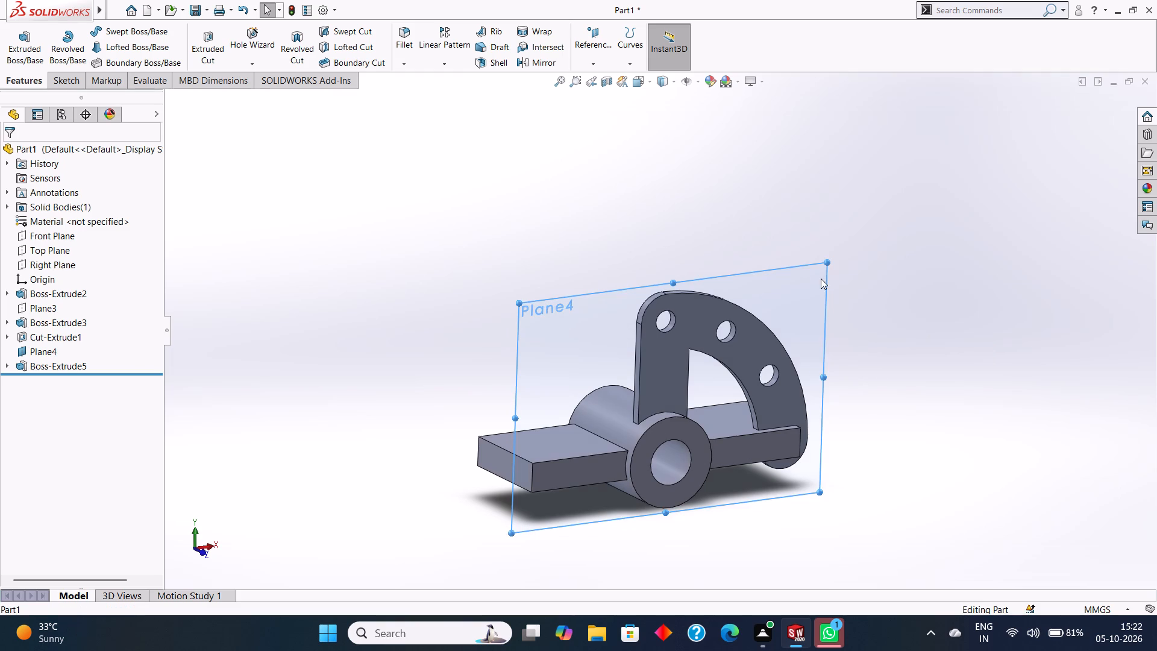
pyautogui.click(833, 264)
# Examine the bracket's block, hollow cylinder and curved arm from the front, above, behind and the end.
pyautogui.moveTo(864, 310); pyautogui.dragTo(877, 338, button='middle')
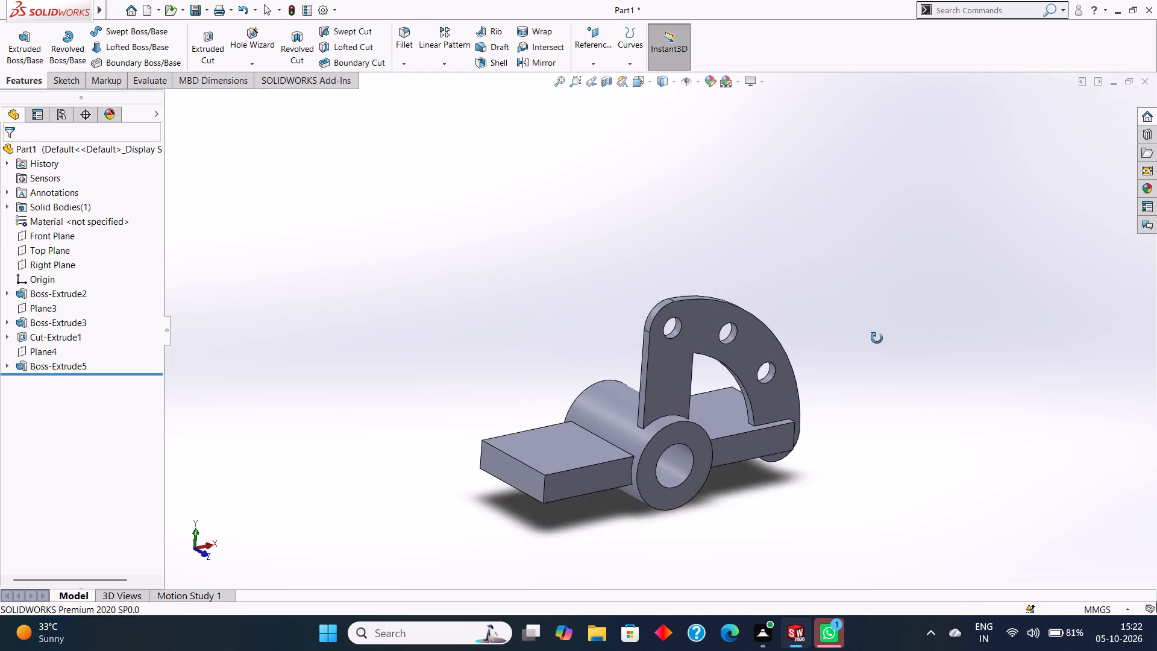
pyautogui.moveTo(877, 338); pyautogui.dragTo(838, 269, button='middle')
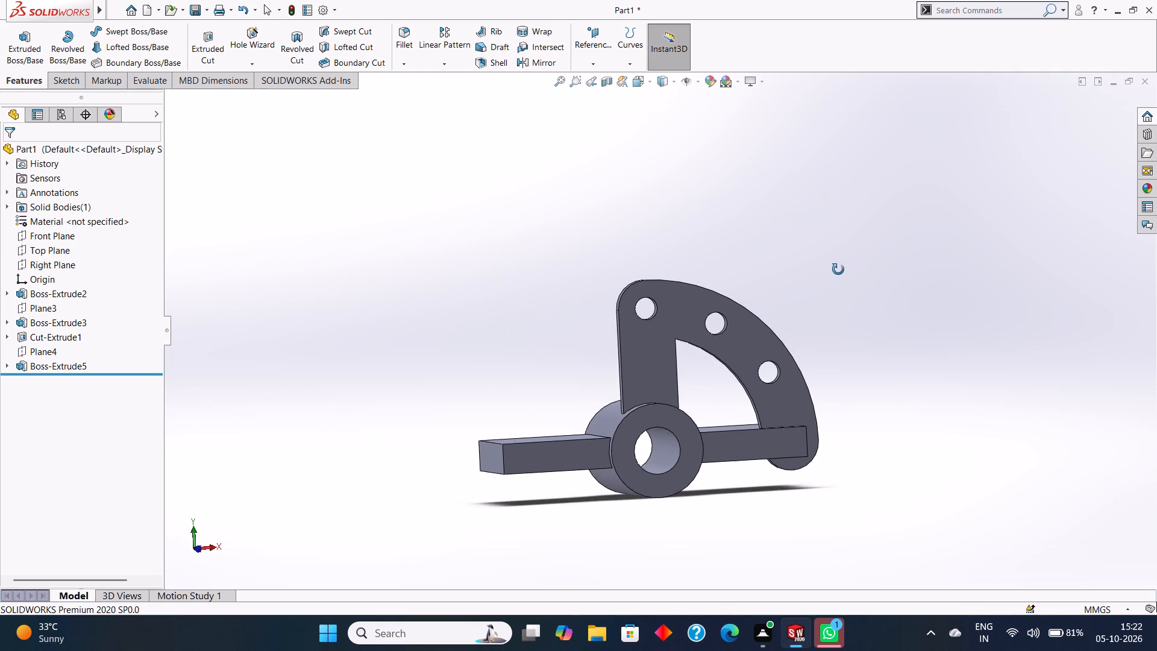
pyautogui.moveTo(838, 269); pyautogui.dragTo(833, 265, button='middle')
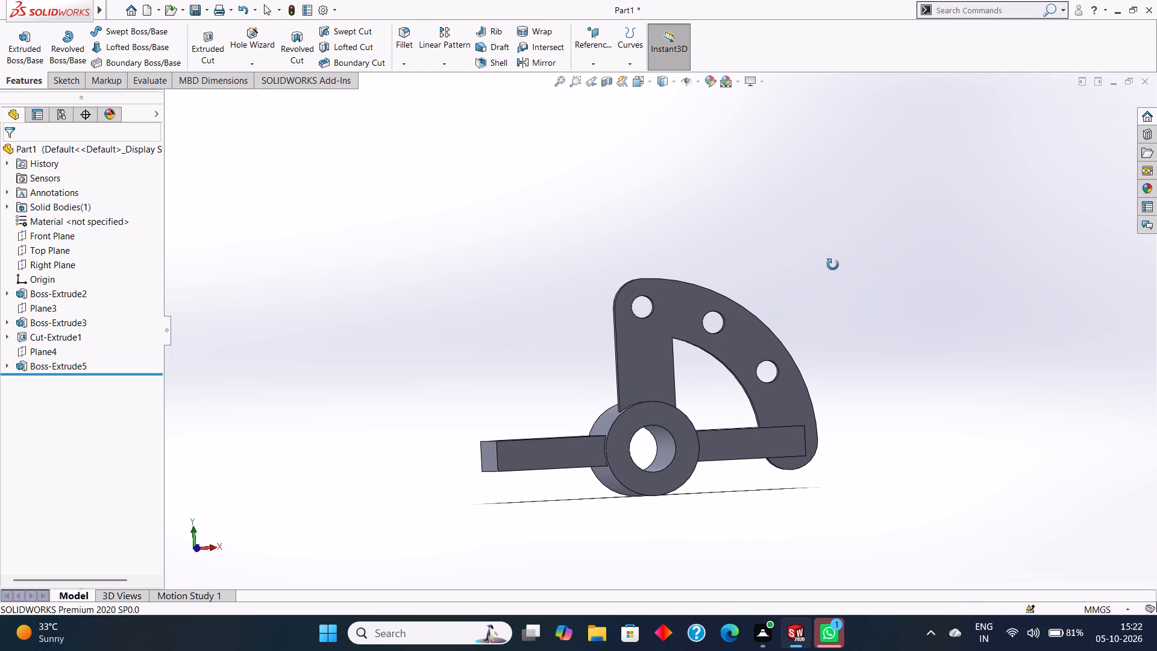
pyautogui.moveTo(833, 265); pyautogui.dragTo(830, 274, button='middle')
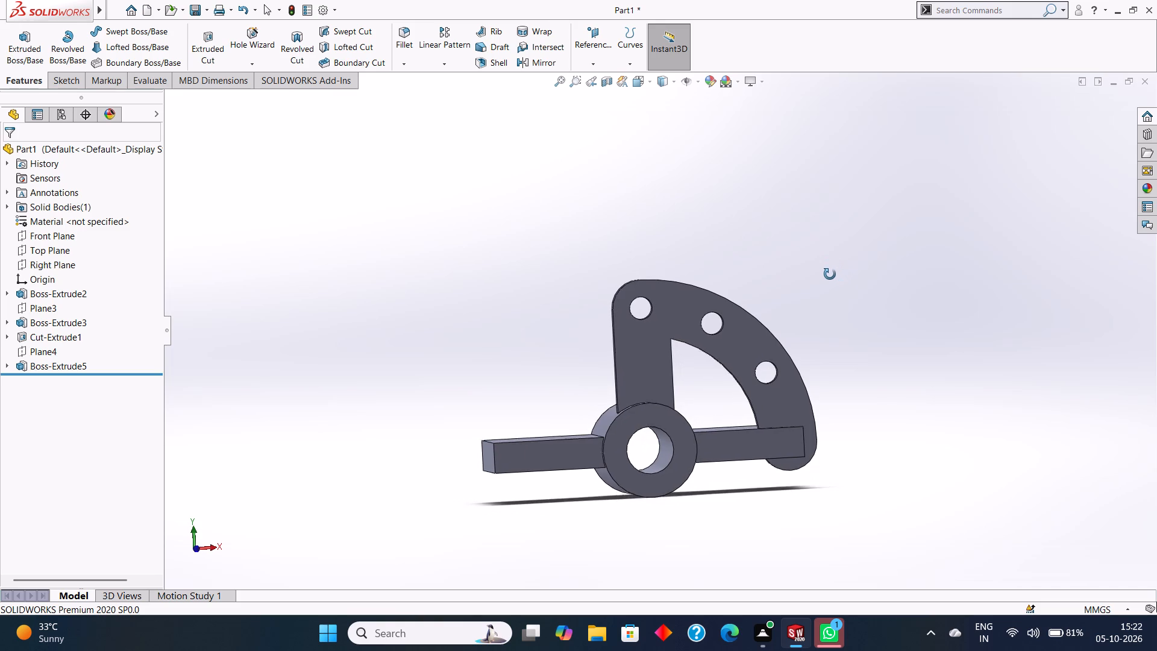
pyautogui.moveTo(830, 274); pyautogui.dragTo(766, 260, button='middle')
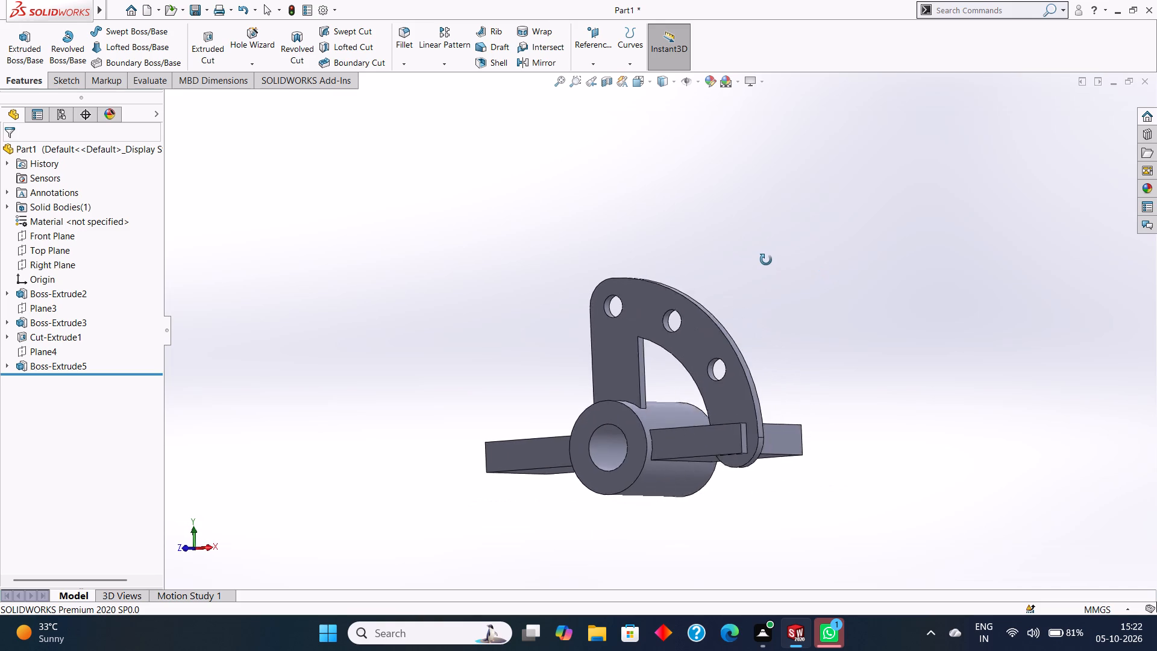
pyautogui.moveTo(766, 260); pyautogui.dragTo(822, 273, button='middle')
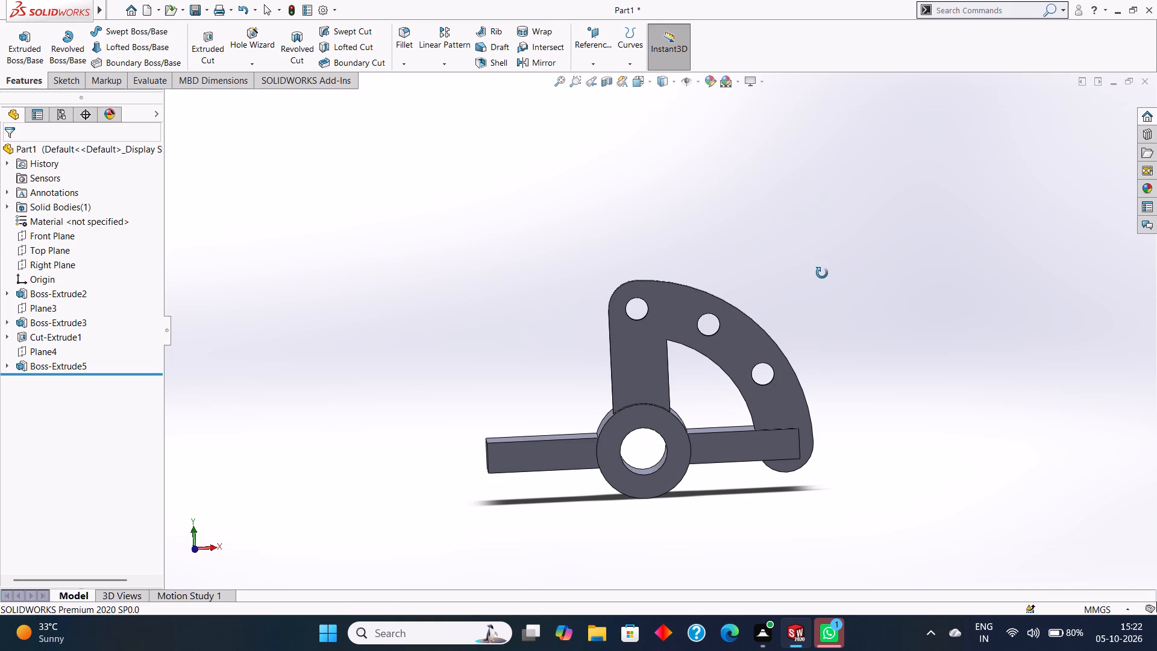
pyautogui.moveTo(822, 273); pyautogui.dragTo(826, 301, button='middle')
pyautogui.moveTo(826, 301); pyautogui.dragTo(831, 321, button='middle')
pyautogui.moveTo(839, 319); pyautogui.dragTo(847, 414, button='middle')
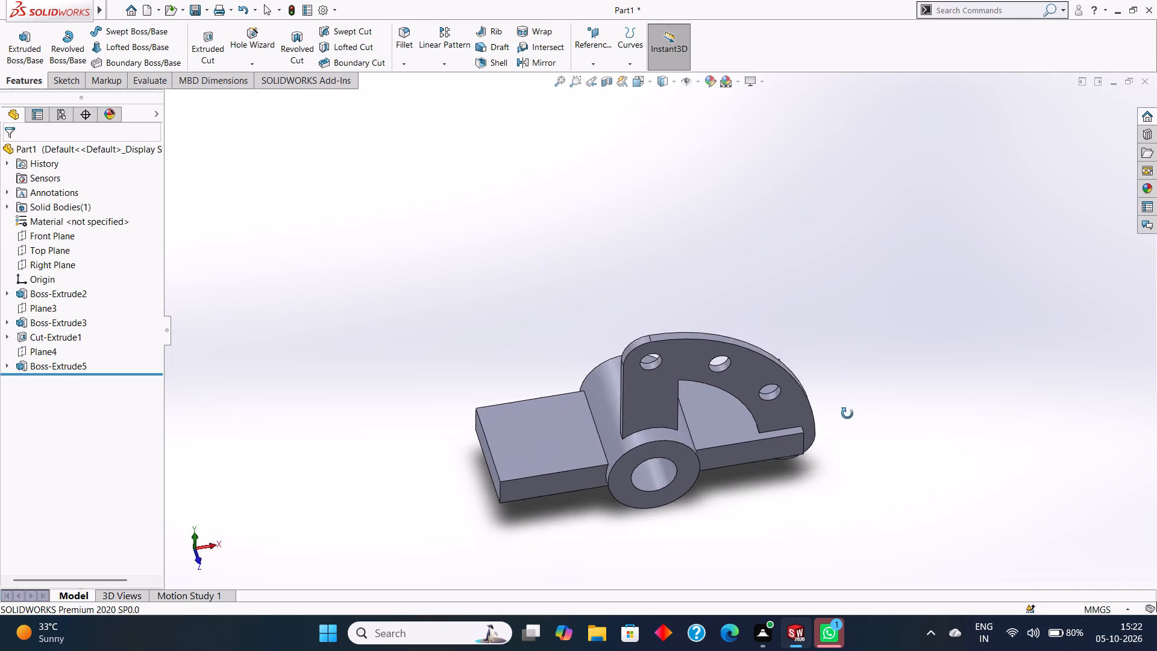
pyautogui.moveTo(847, 414); pyautogui.dragTo(842, 383, button='middle')
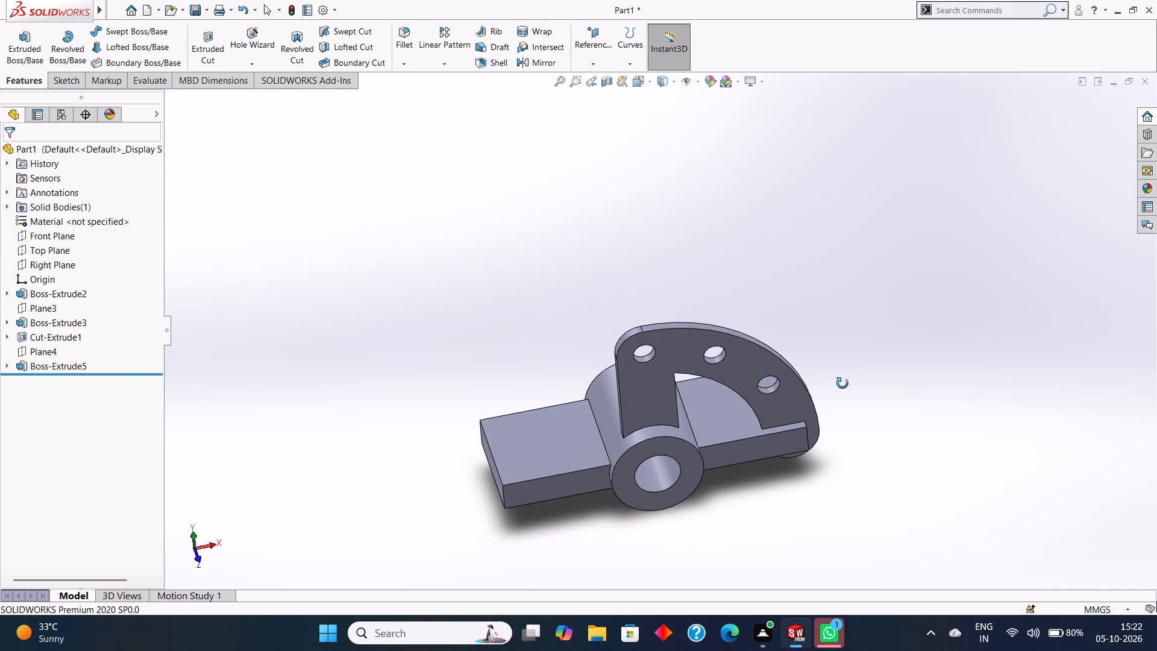
pyautogui.moveTo(842, 383); pyautogui.dragTo(843, 381, button='middle')
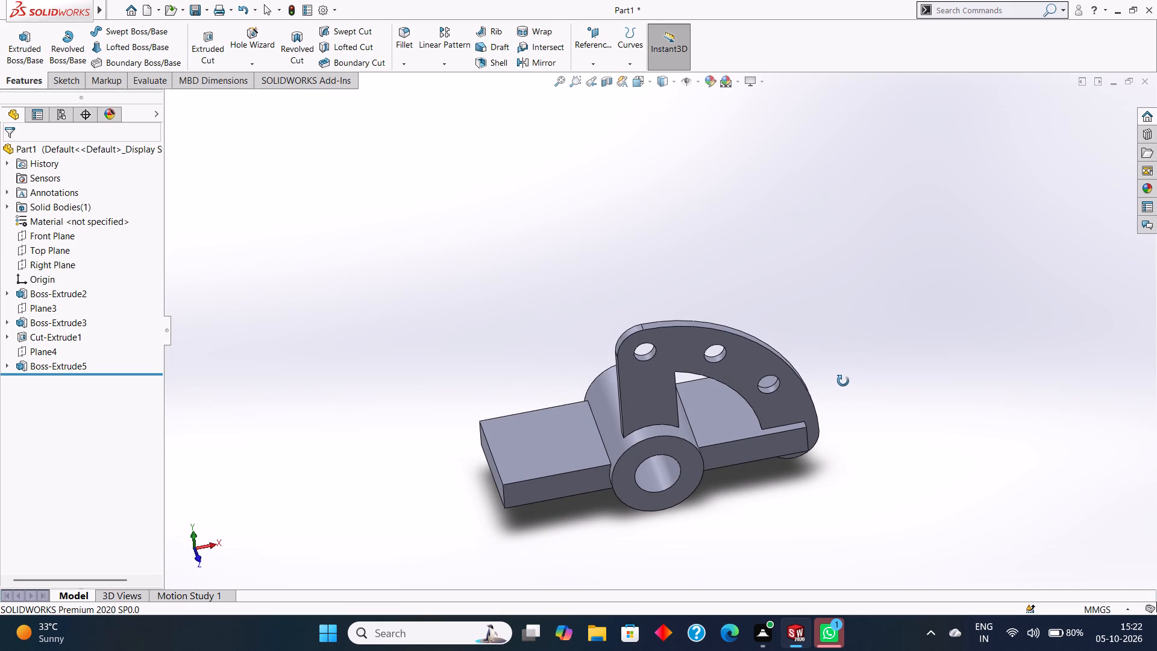
pyautogui.moveTo(843, 381); pyautogui.dragTo(845, 367, button='middle')
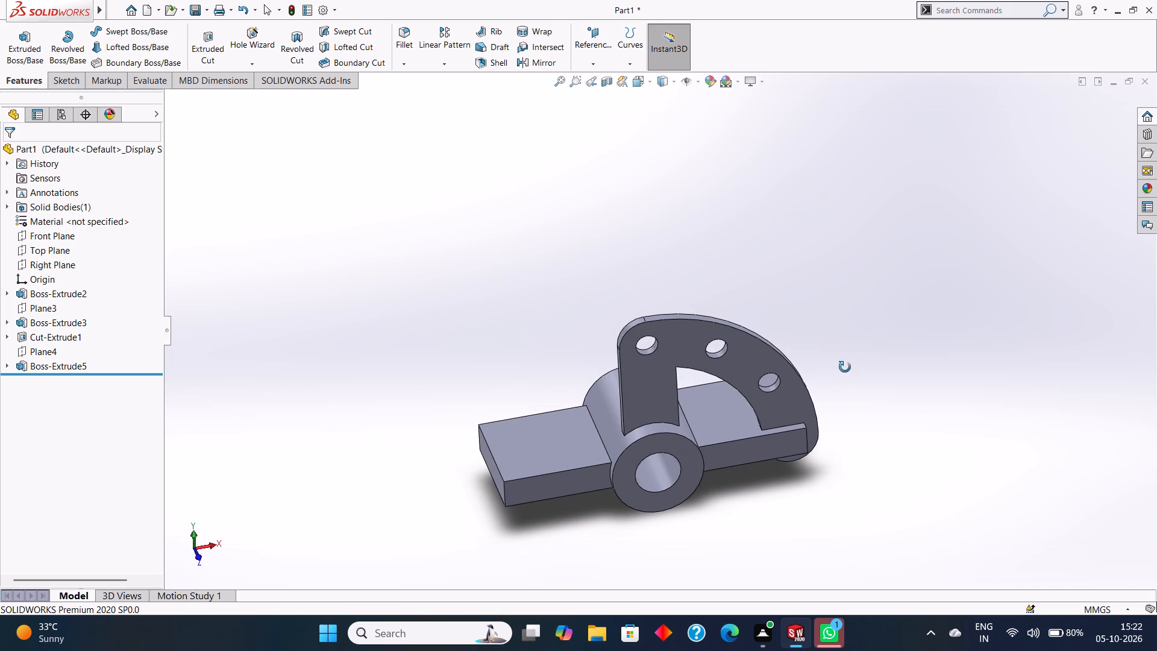
pyautogui.moveTo(845, 367); pyautogui.dragTo(865, 388, button='middle')
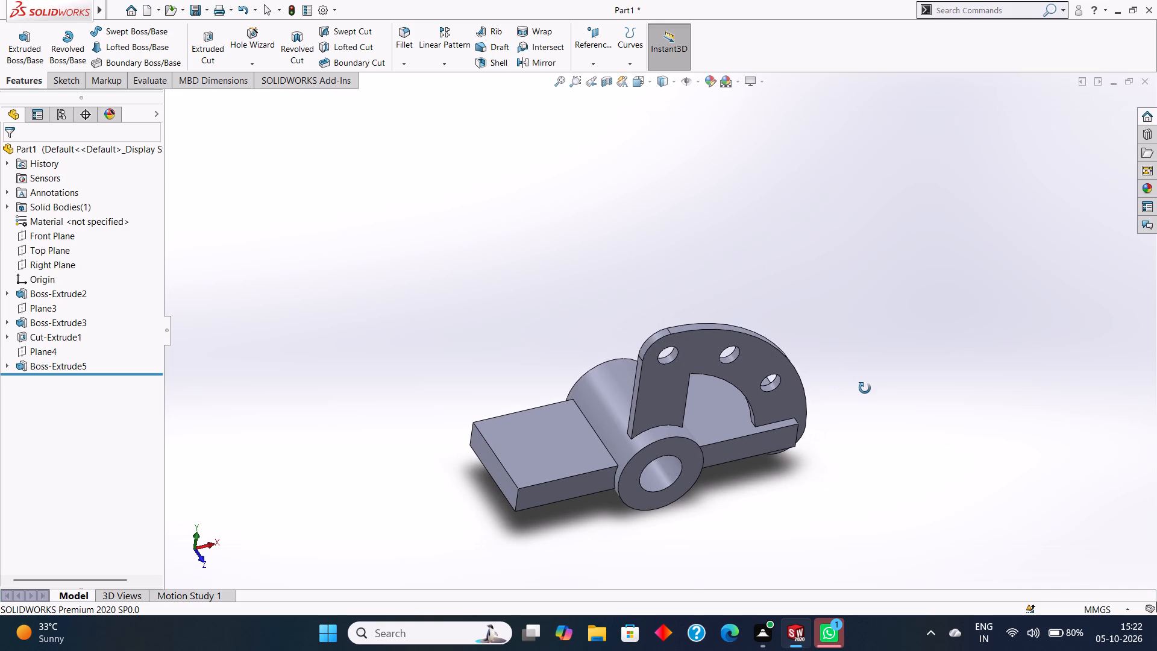
pyautogui.moveTo(865, 388); pyautogui.dragTo(861, 366, button='middle')
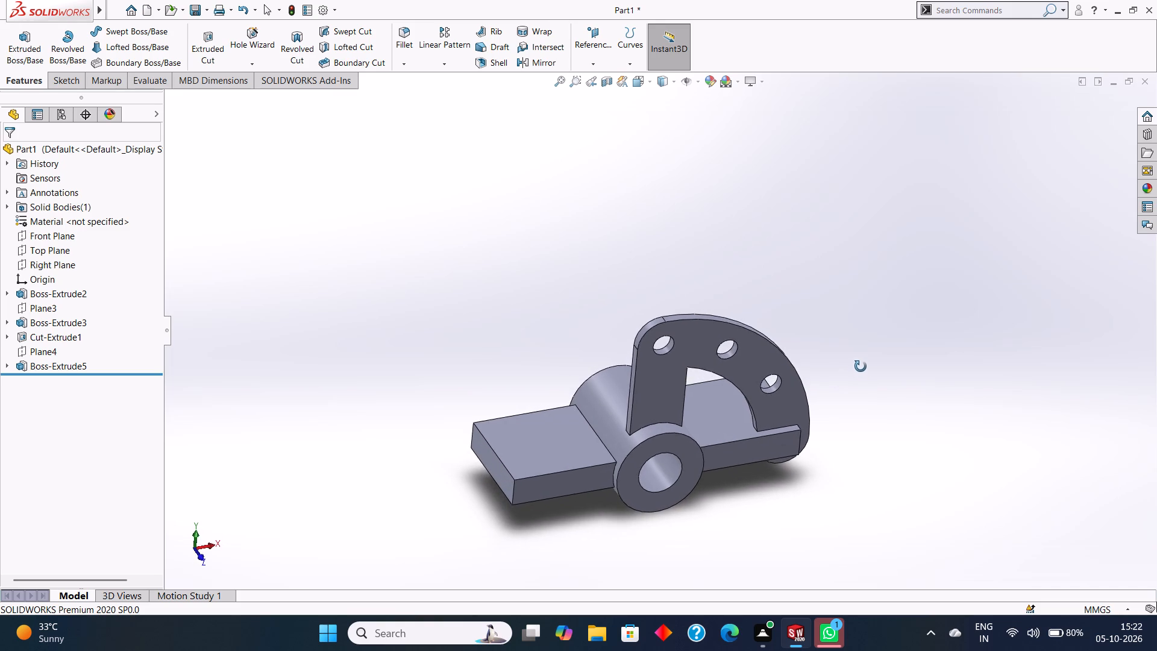
pyautogui.moveTo(861, 366); pyautogui.dragTo(1000, 335, button='middle')
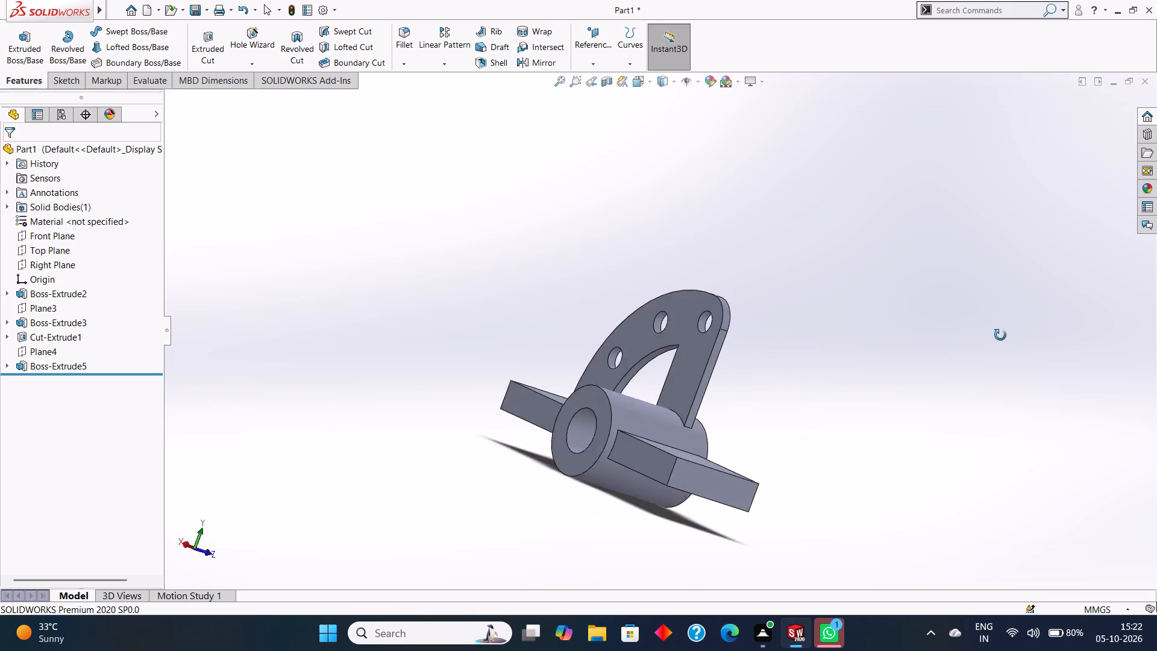
pyautogui.moveTo(1000, 335); pyautogui.dragTo(1018, 354, button='middle')
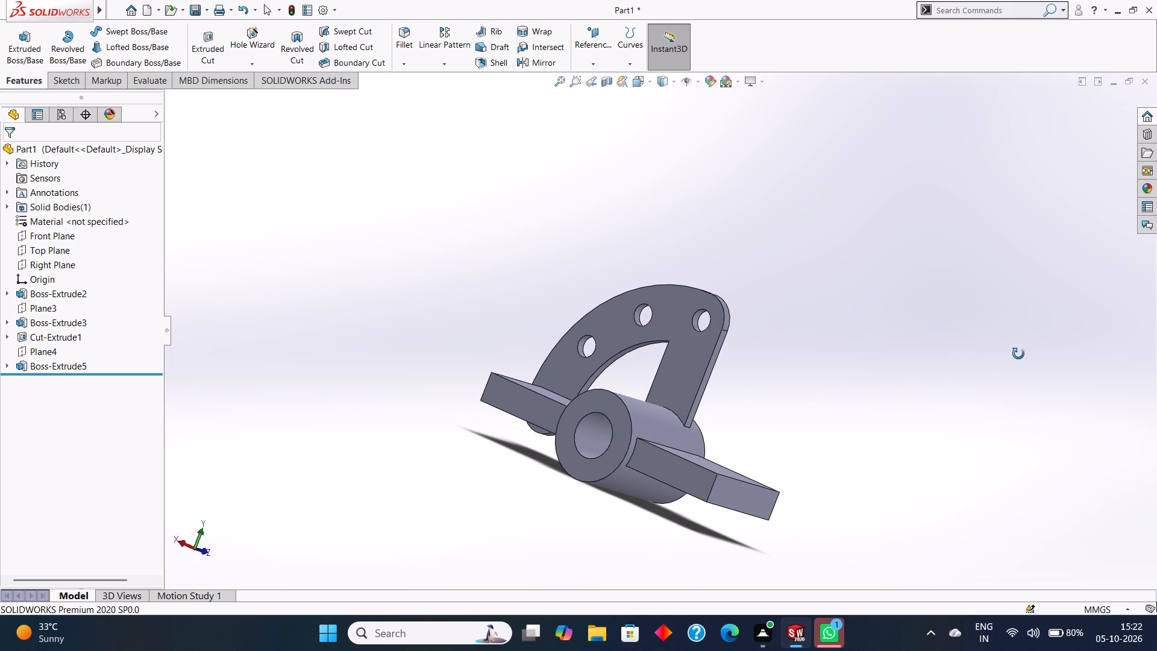
pyautogui.moveTo(1018, 354); pyautogui.dragTo(947, 448, button='middle')
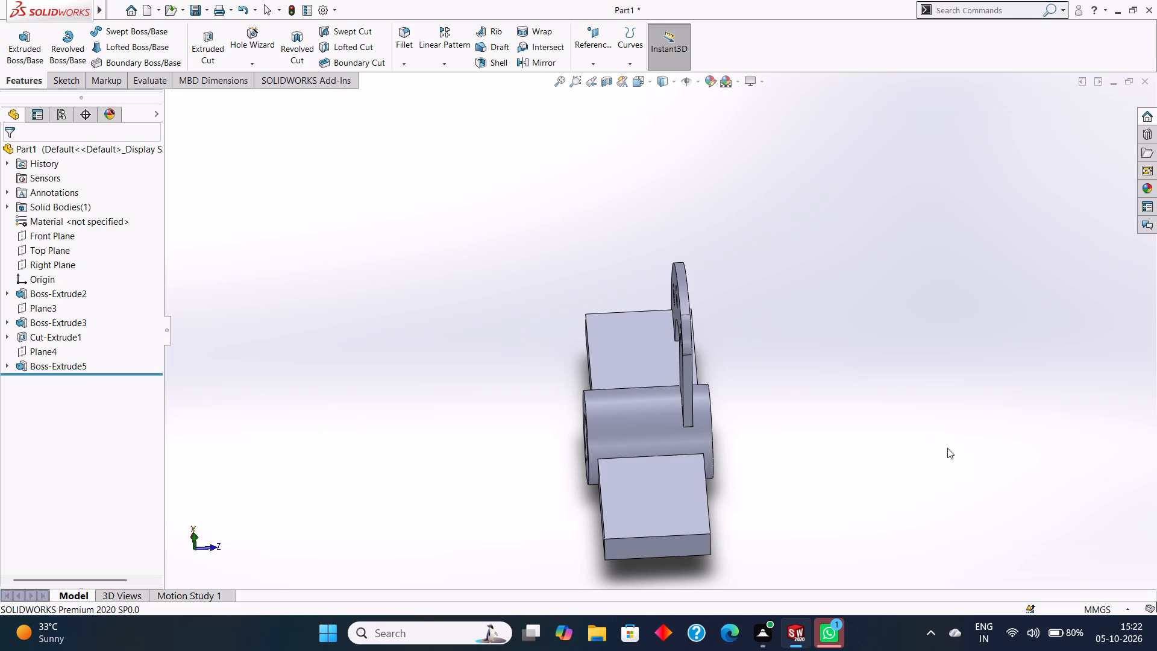
# Start a sketch on the block's top face opposite the curved arm and draw an 8 mm radius circle near the origin corner.
pyautogui.click(632, 515)
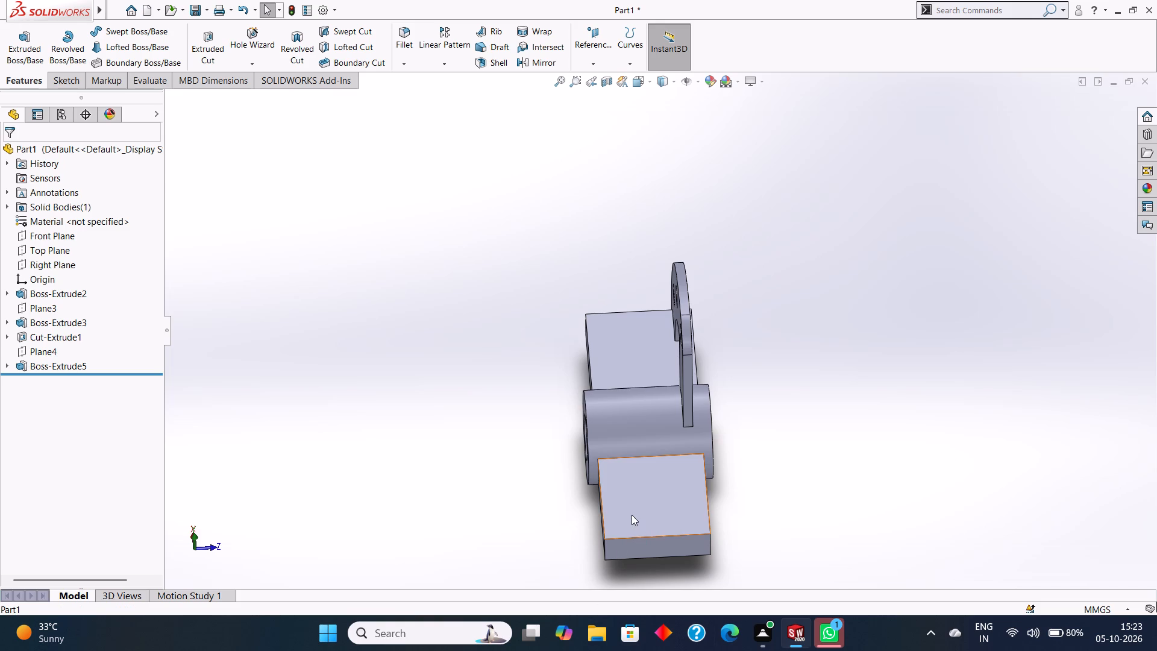
pyautogui.hotkey('ctrl', '8')
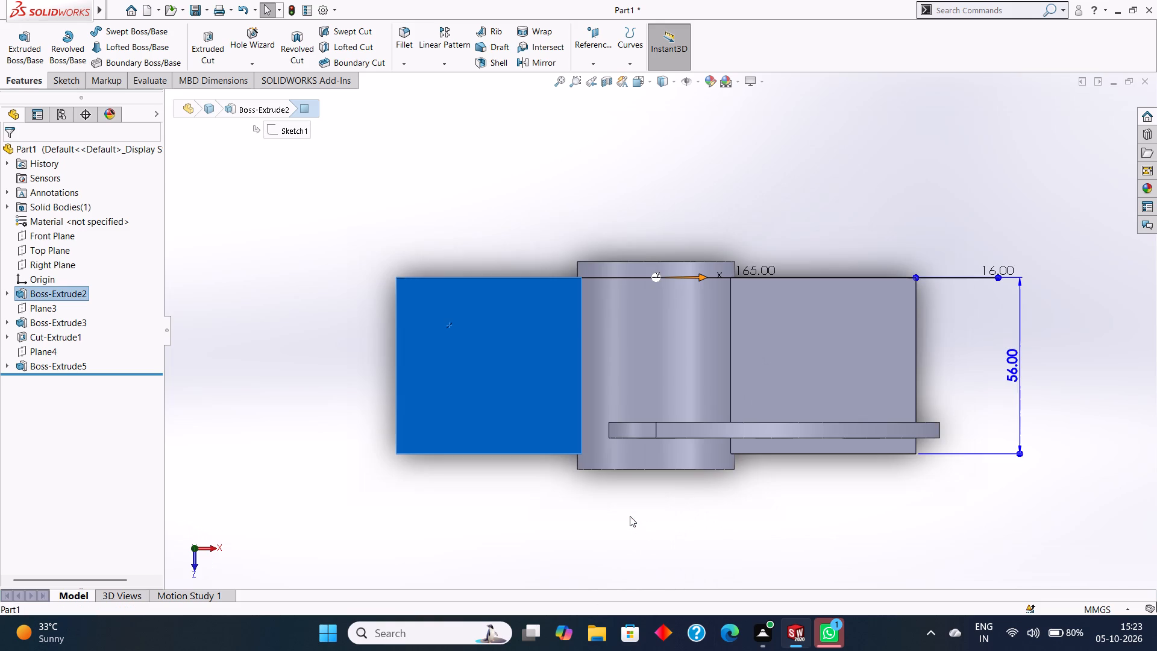
pyautogui.press('Escape')
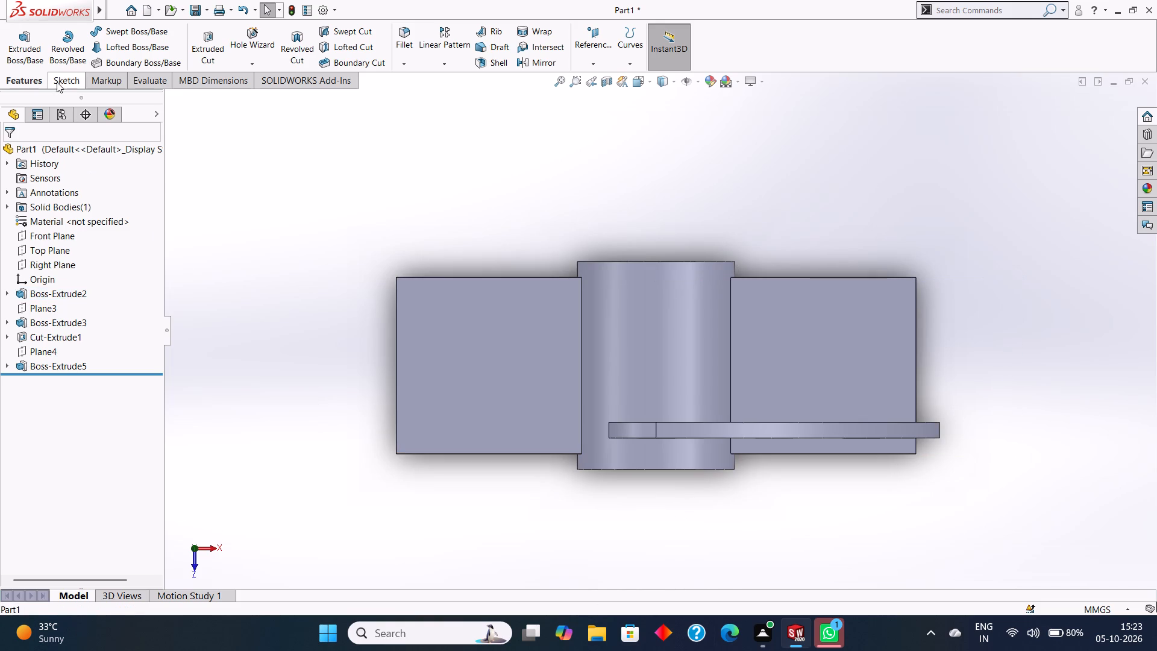
pyautogui.rightClick(475, 300)
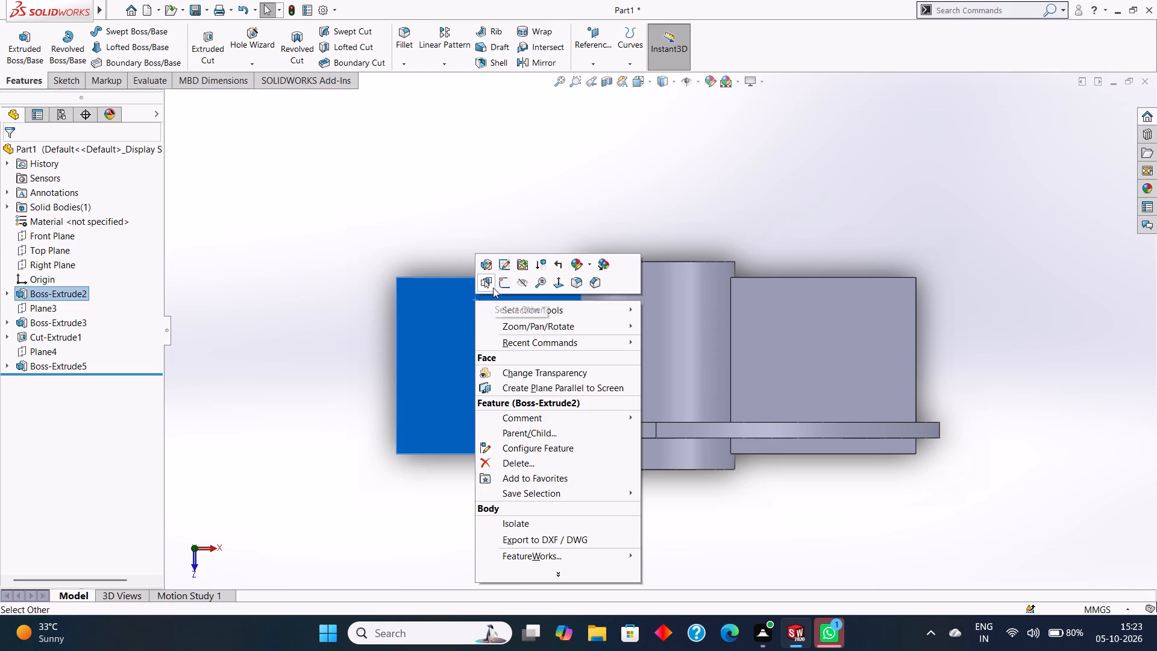
pyautogui.click(500, 286)
pyautogui.press('Escape')
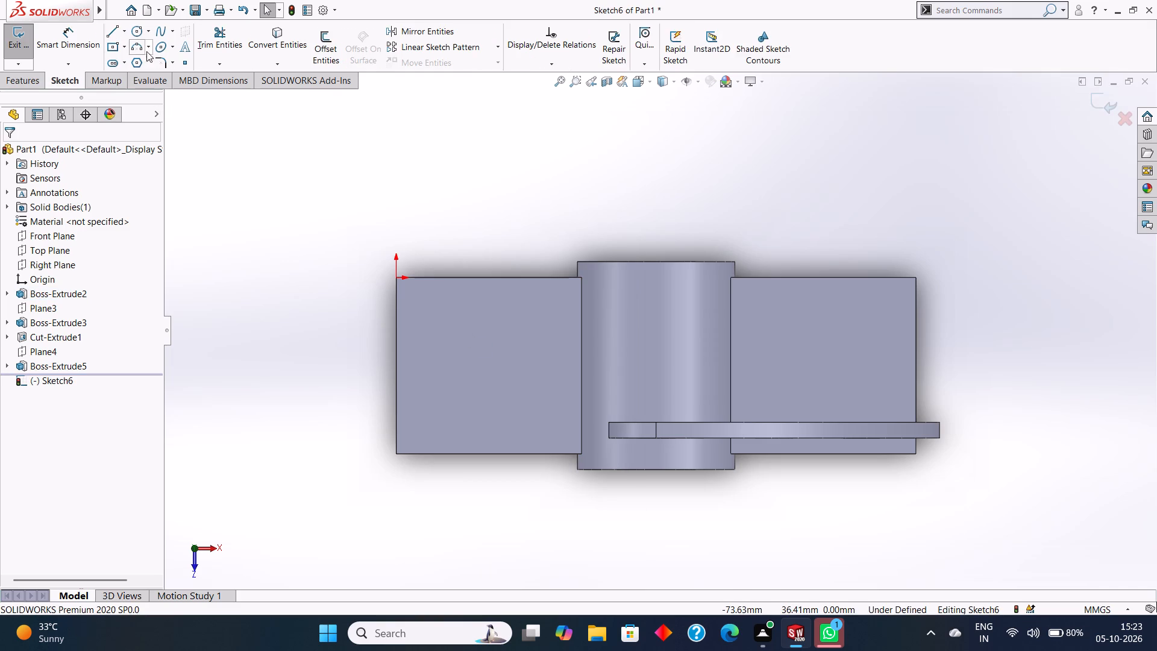
pyautogui.click(139, 32)
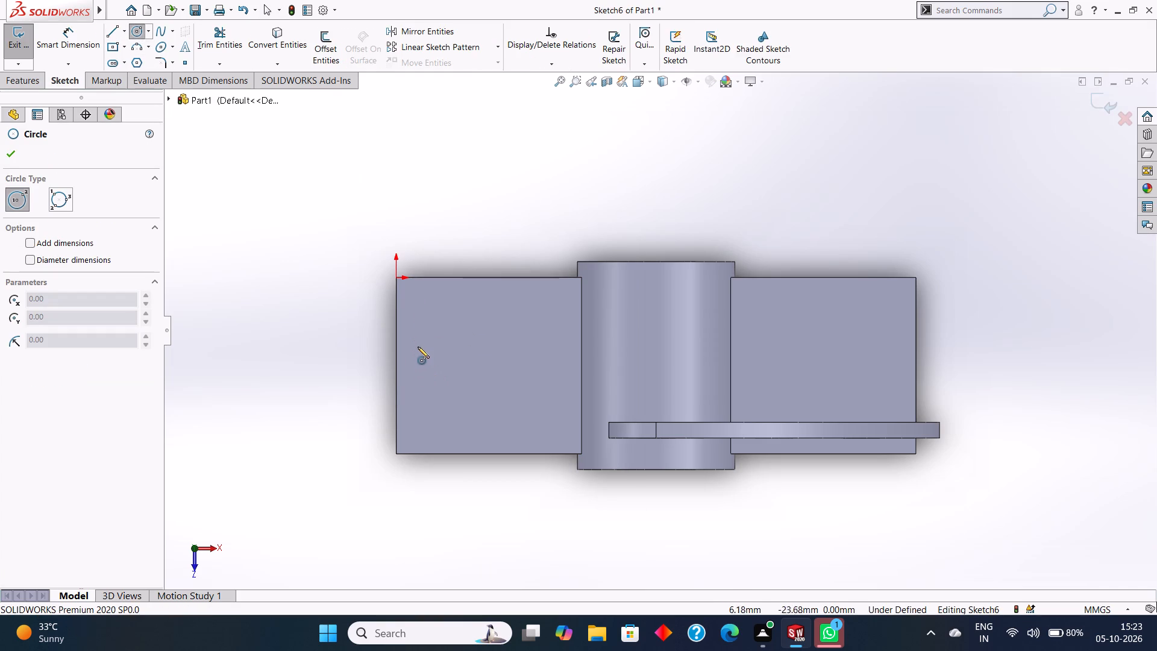
pyautogui.moveTo(437, 312); pyautogui.dragTo(443, 318)
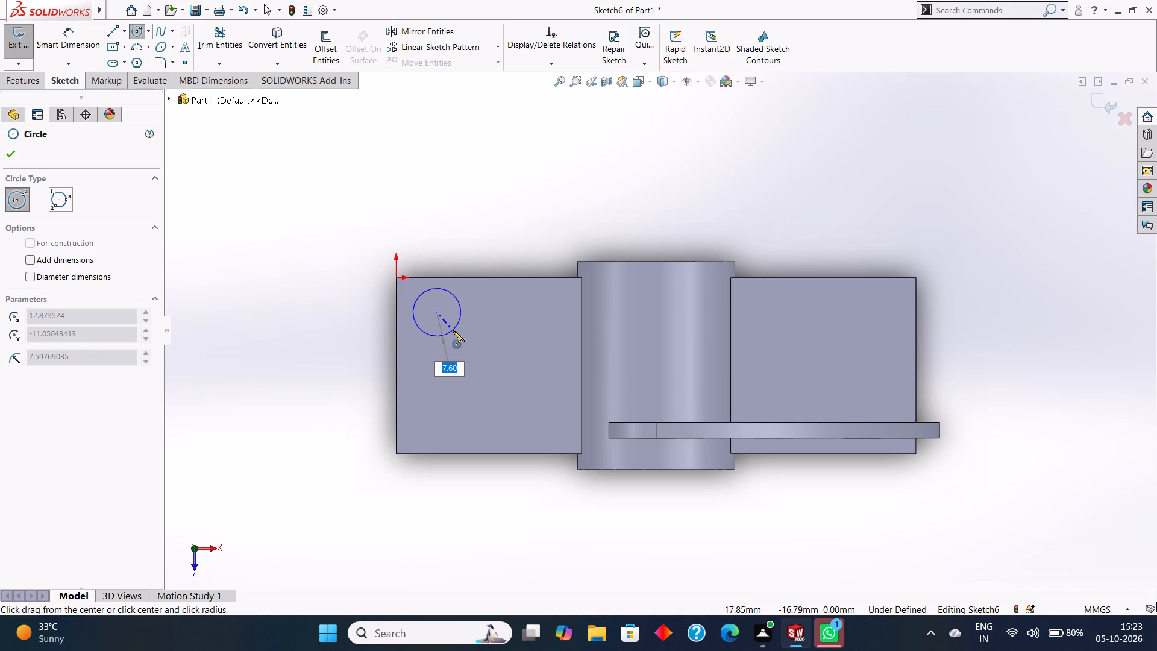
pyautogui.press('BackSpace')
pyautogui.press('8')
pyautogui.press('Return')
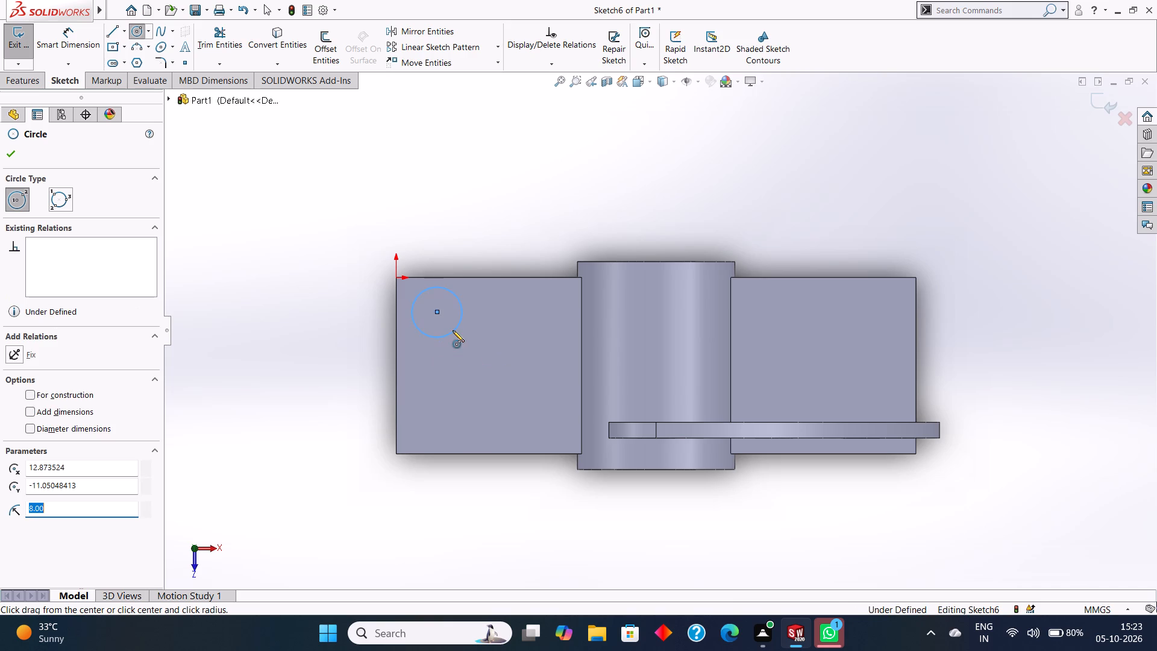
pyautogui.click(17, 153)
# Add a diameter dimension to the sketched circle.
pyautogui.click(75, 42)
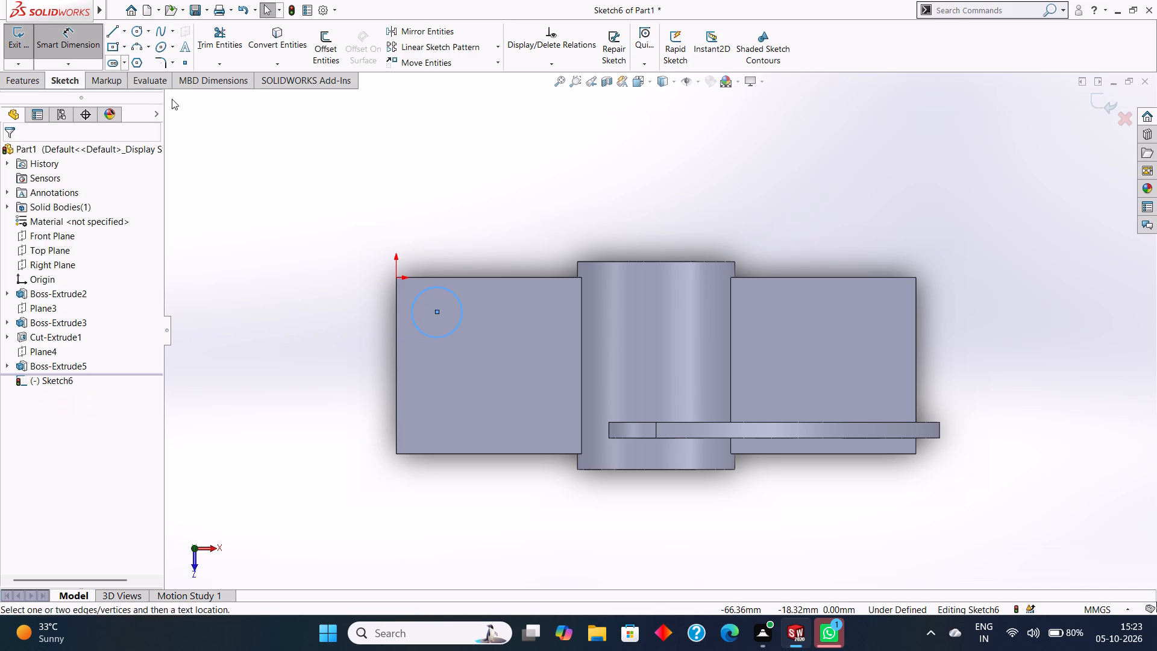
pyautogui.click(442, 291)
pyautogui.click(463, 161)
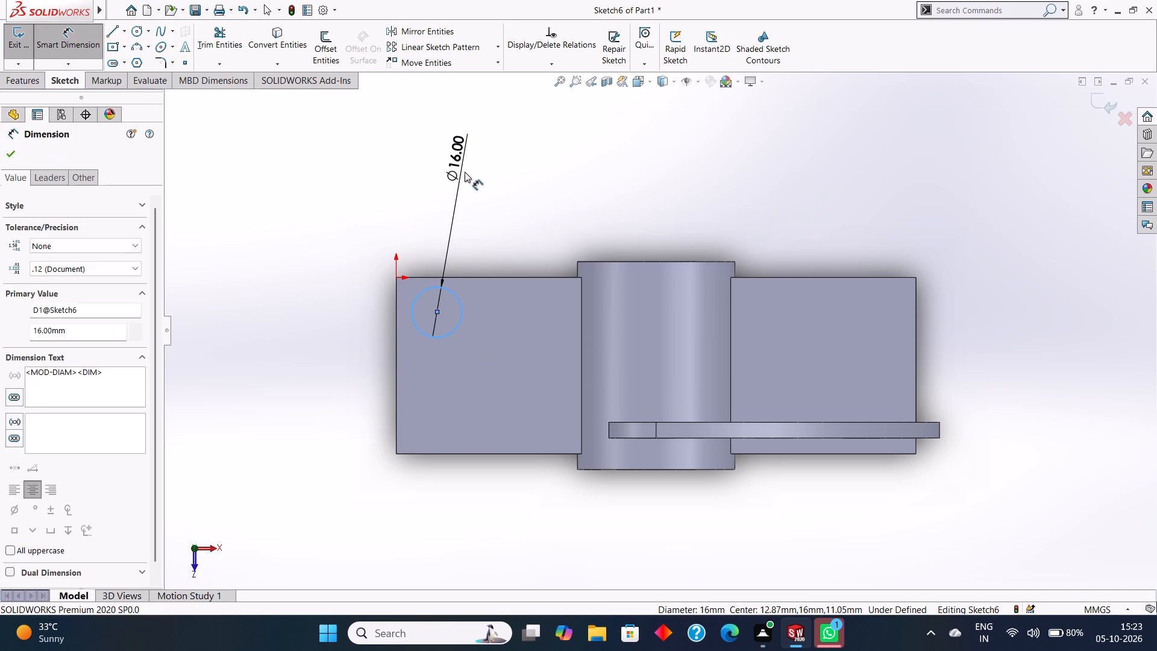
pyautogui.click(410, 151)
pyautogui.click(409, 137)
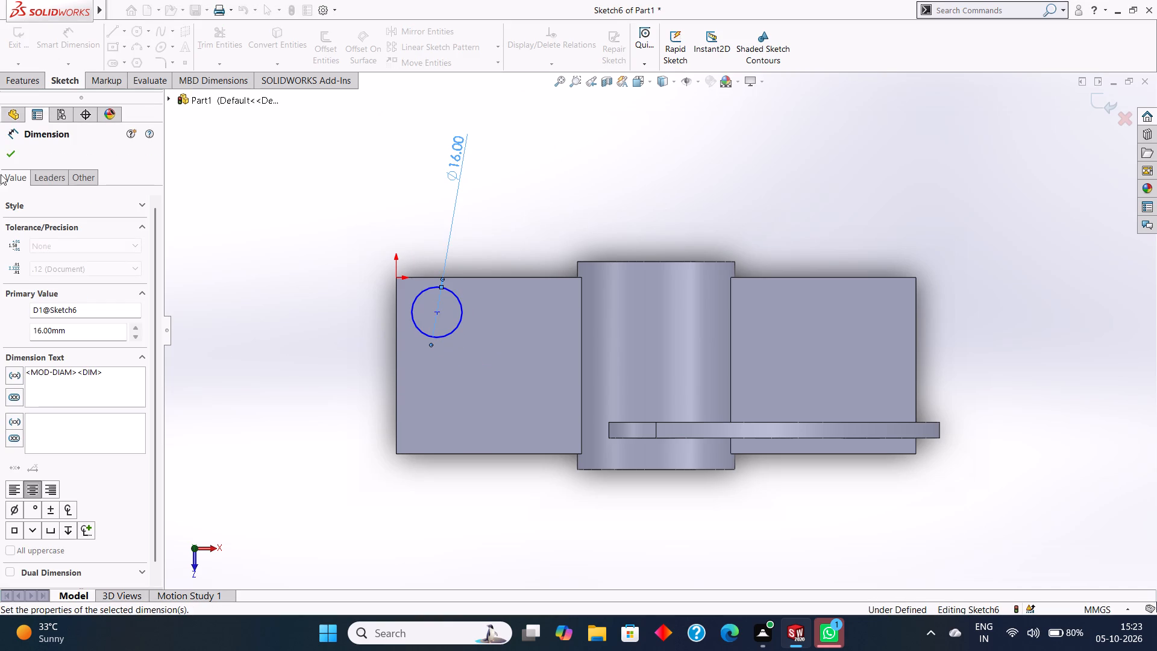
pyautogui.click(10, 151)
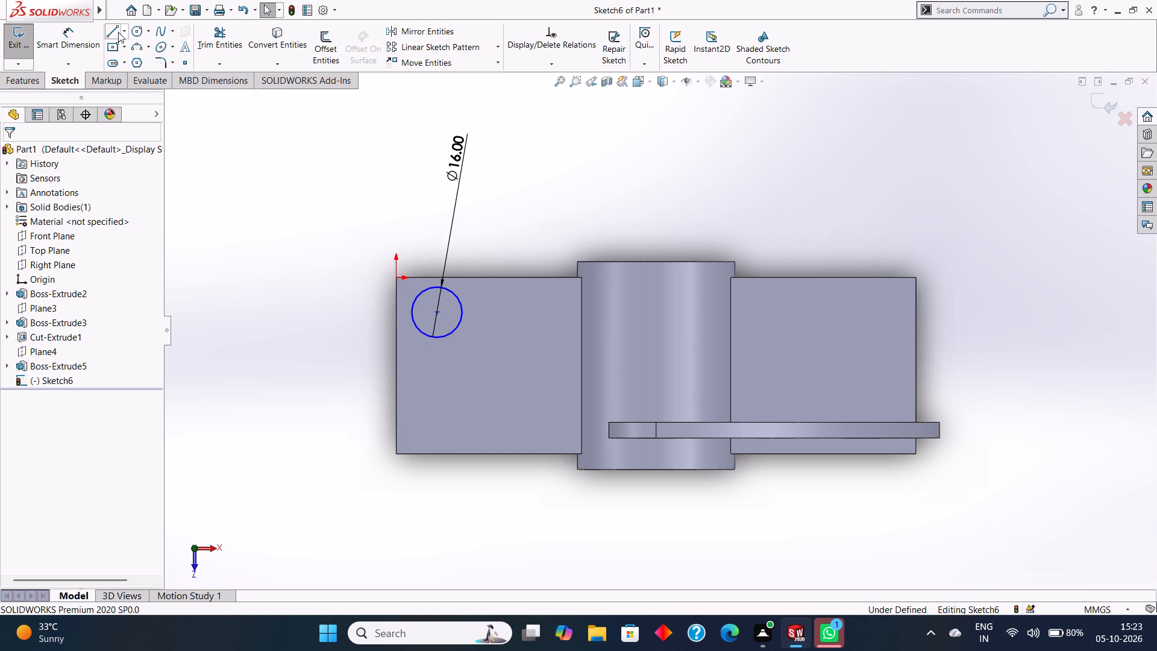
# Set the horizontal distance from the origin corner to the circle's centre to 25 mm.
pyautogui.click(85, 33)
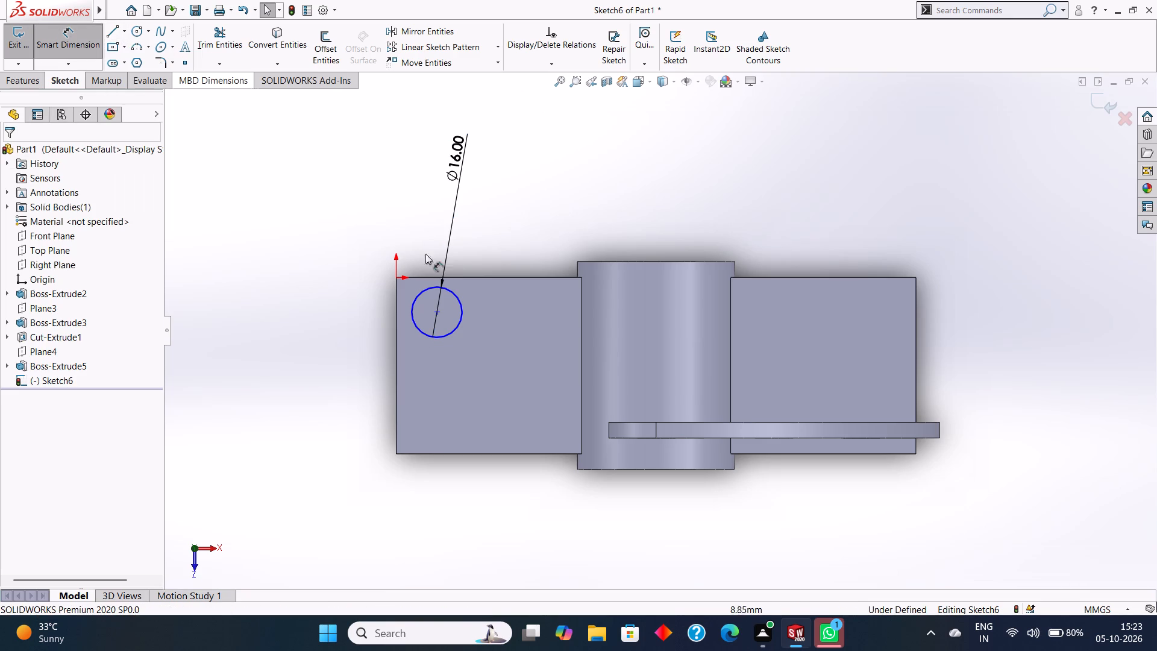
pyautogui.click(394, 279)
pyautogui.click(440, 311)
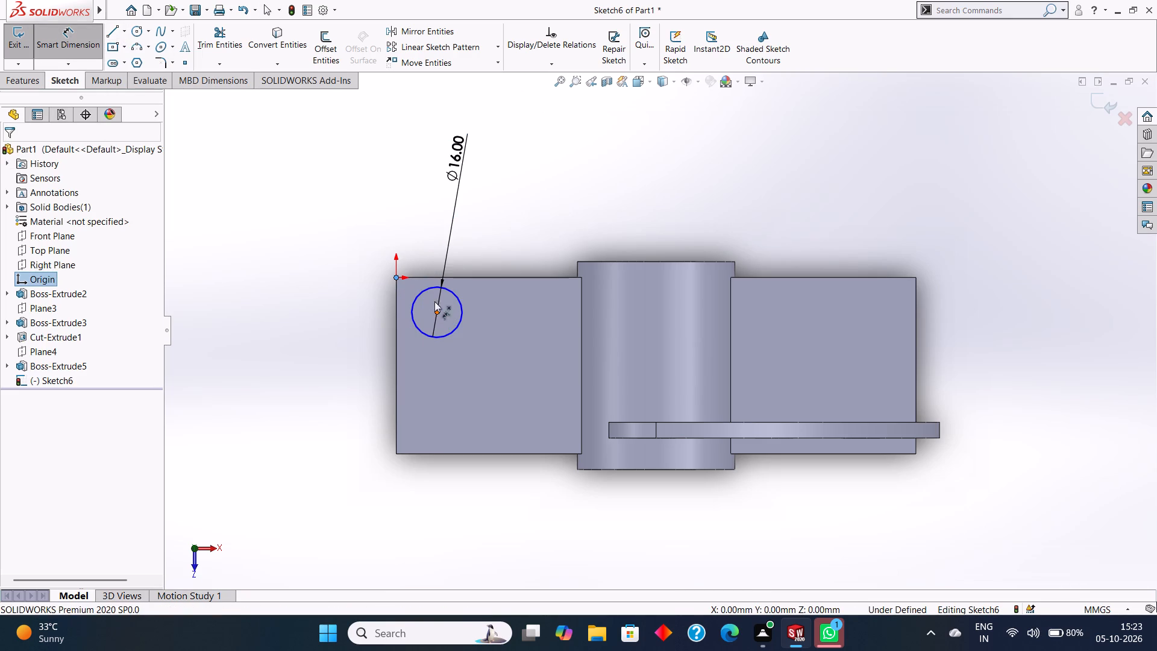
pyautogui.click(432, 233)
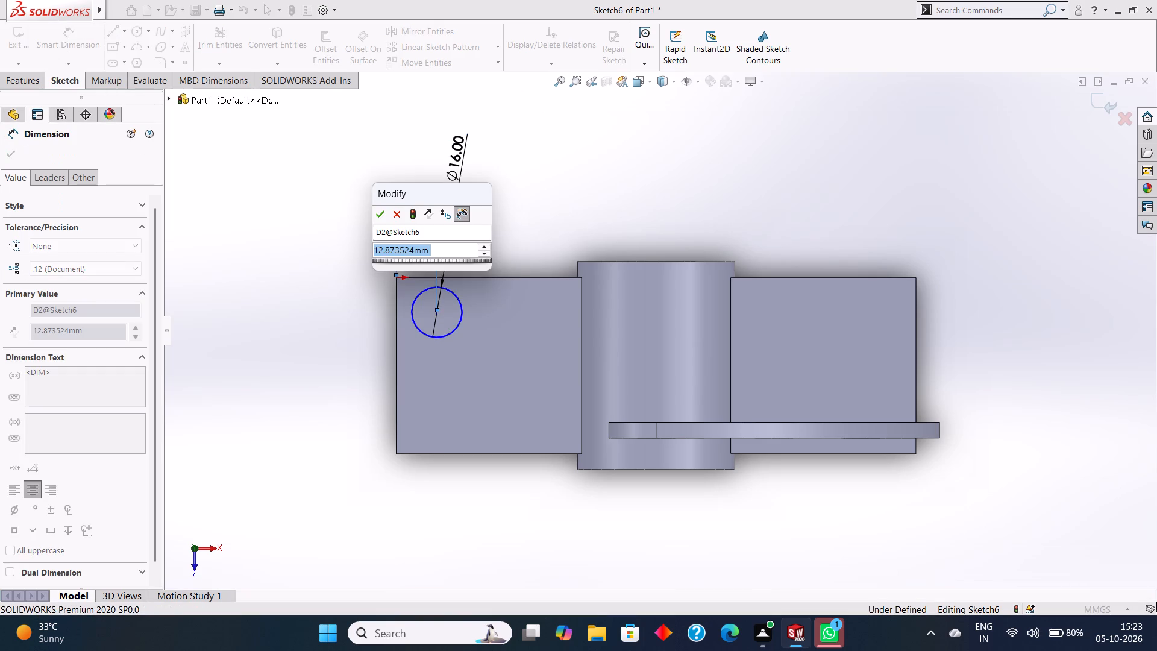
pyautogui.write('25')
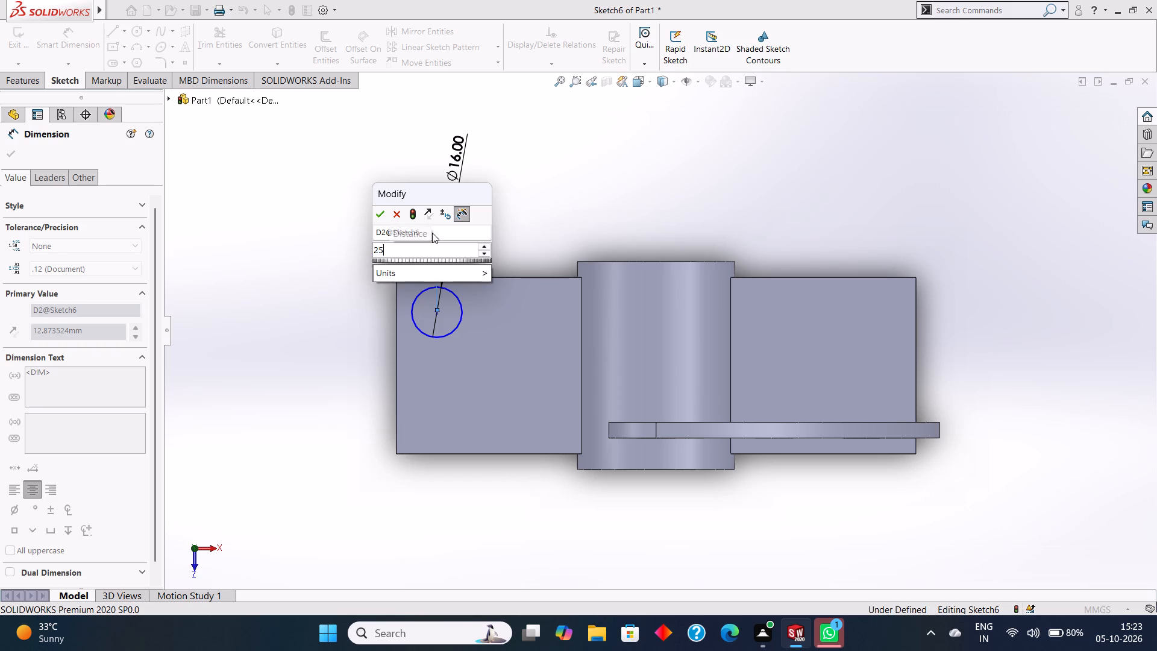
pyautogui.press('Return')
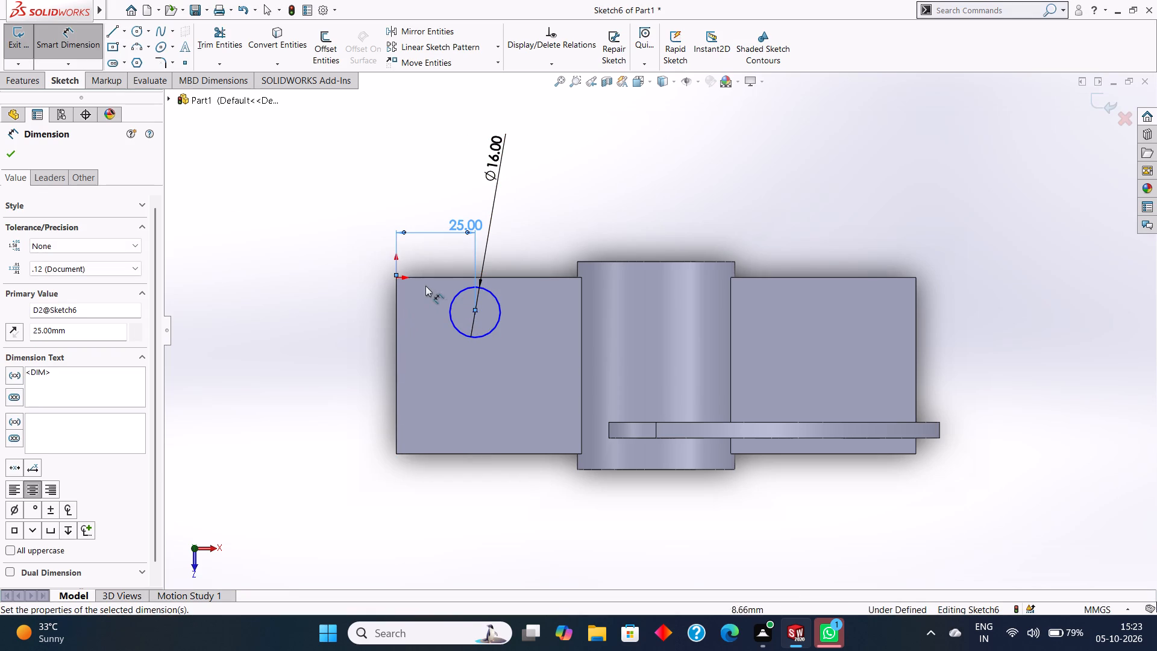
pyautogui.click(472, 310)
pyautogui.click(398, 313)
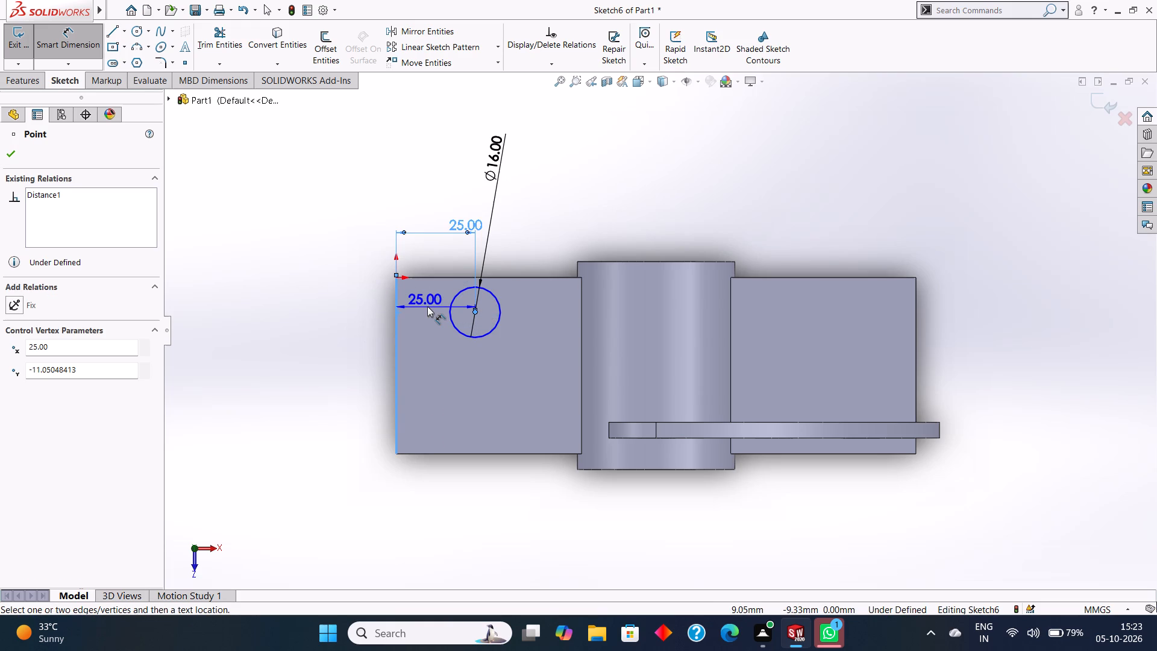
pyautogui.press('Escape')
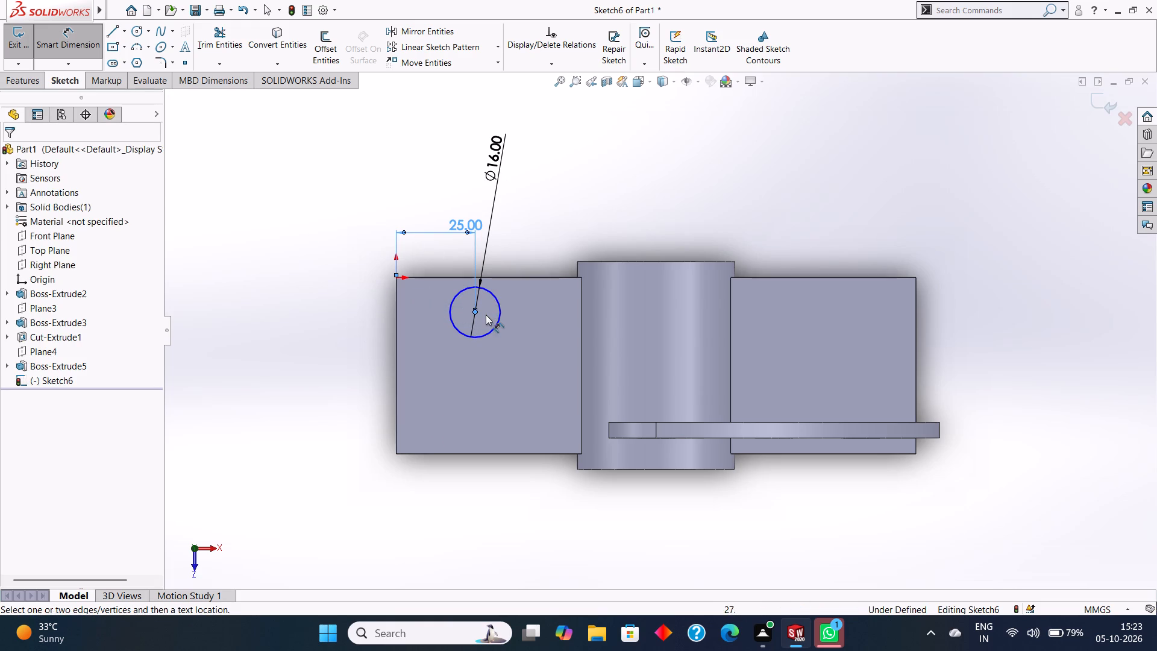
# Set the distance from the block's long edge at the origin to the circle's centre to 25 mm.
pyautogui.click(464, 278)
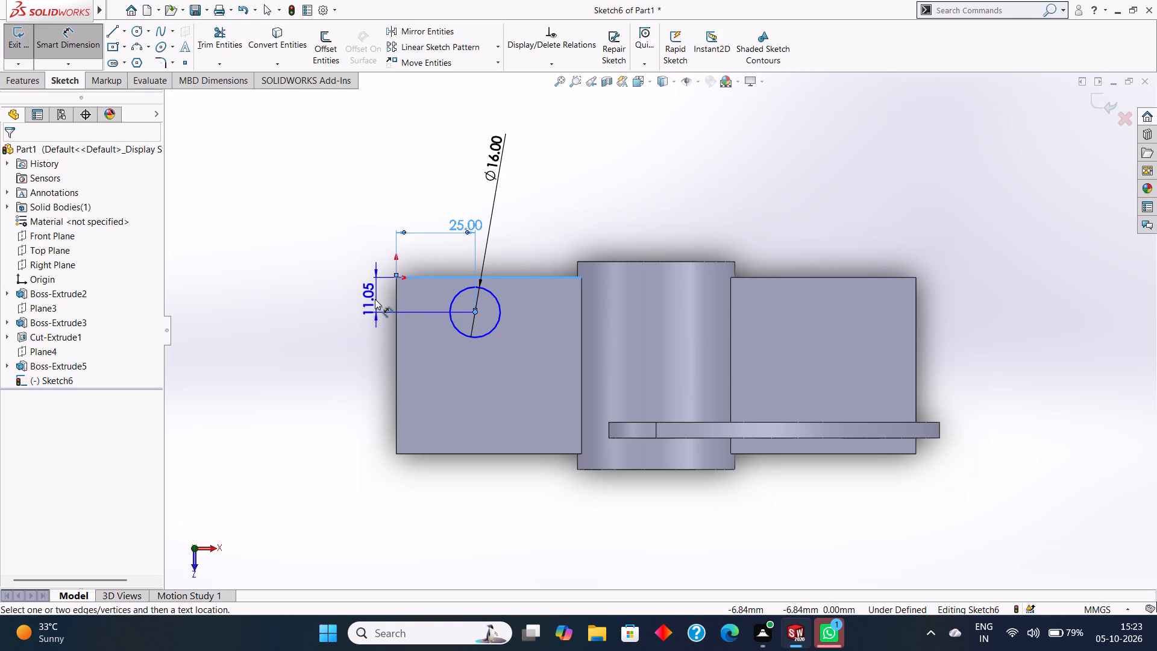
pyautogui.click(375, 299)
pyautogui.write('25')
pyautogui.press('Return')
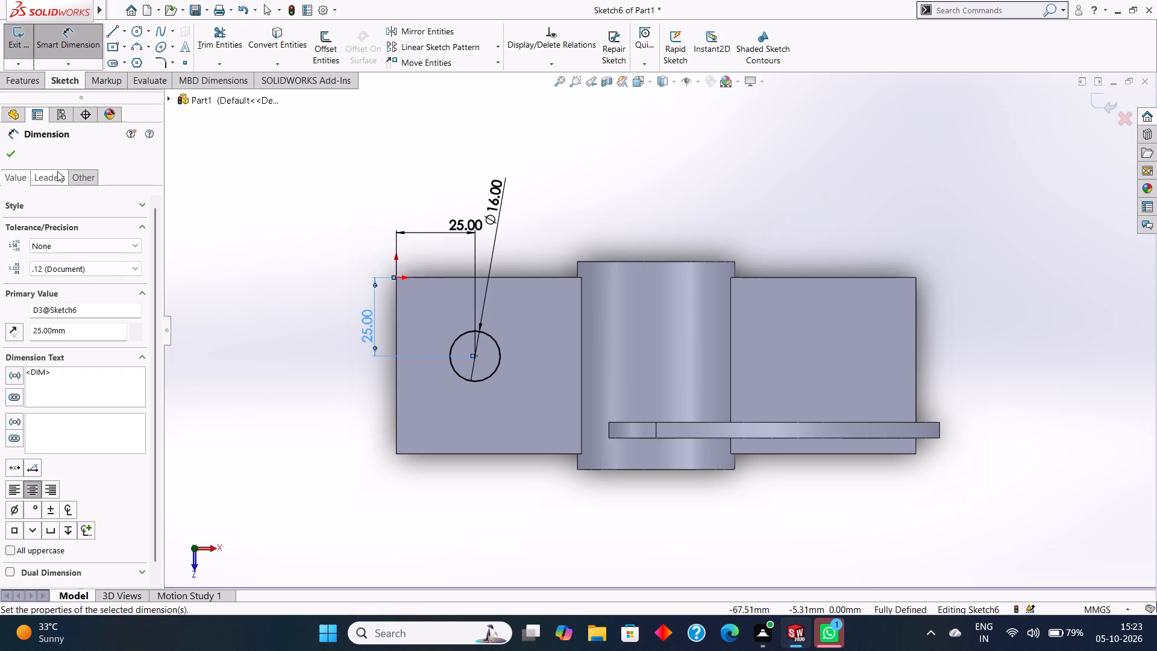
pyautogui.click(15, 151)
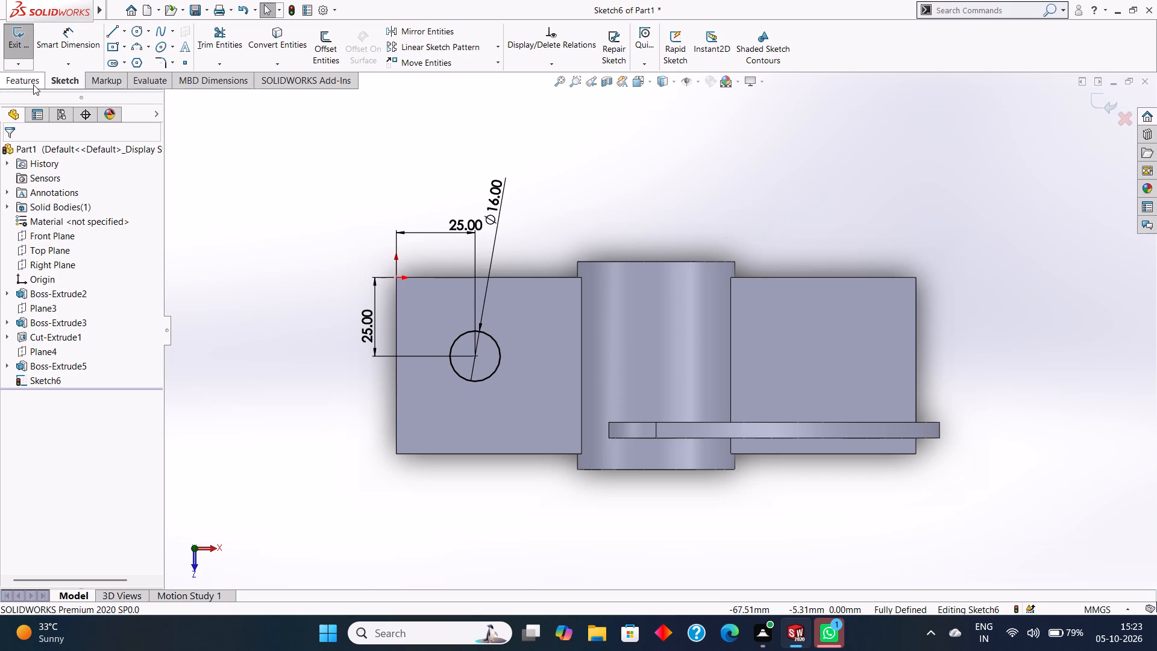
# Cut the 16 mm circle through the block with an Extruded Cut set to Through All.
pyautogui.click(33, 84)
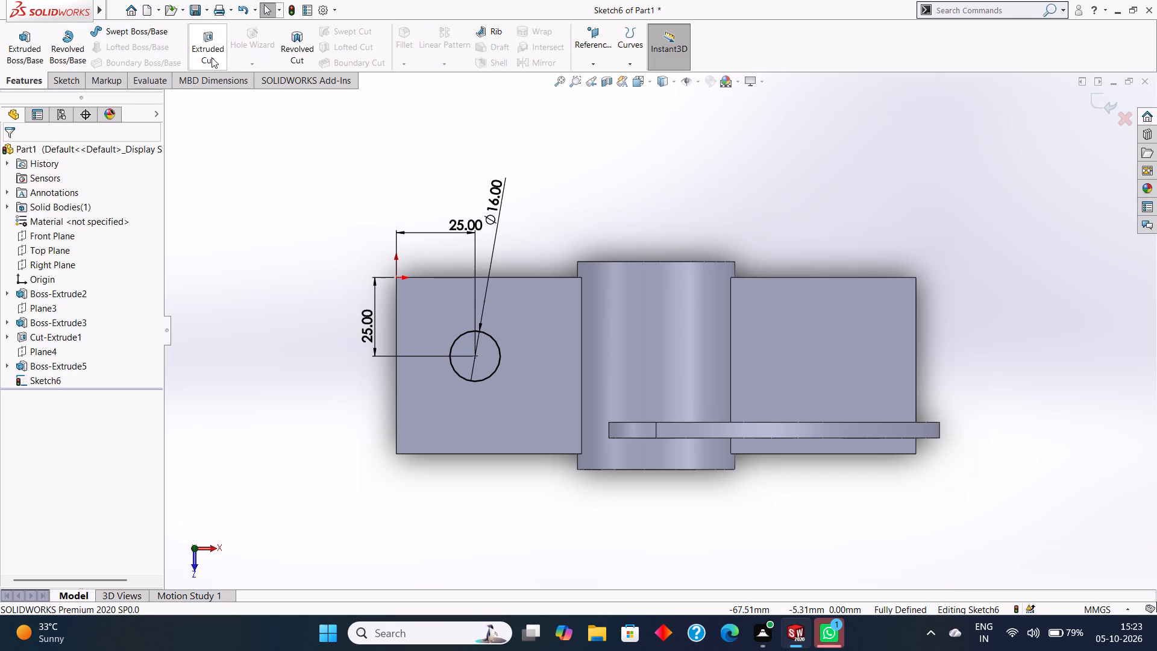
pyautogui.click(208, 57)
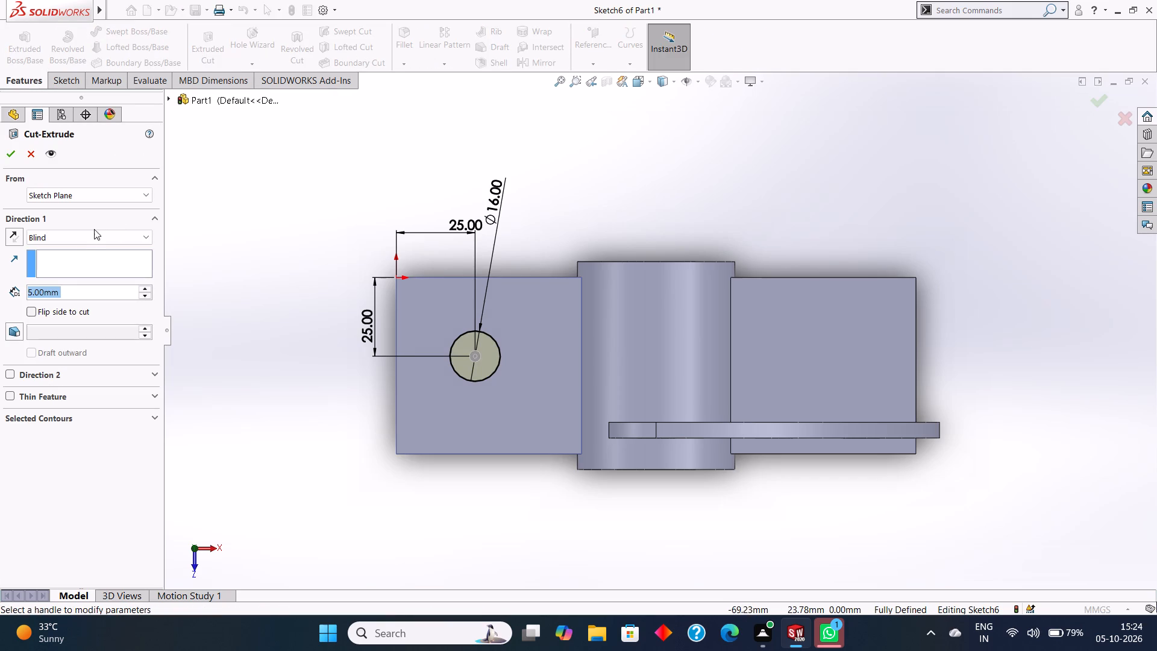
pyautogui.click(83, 237)
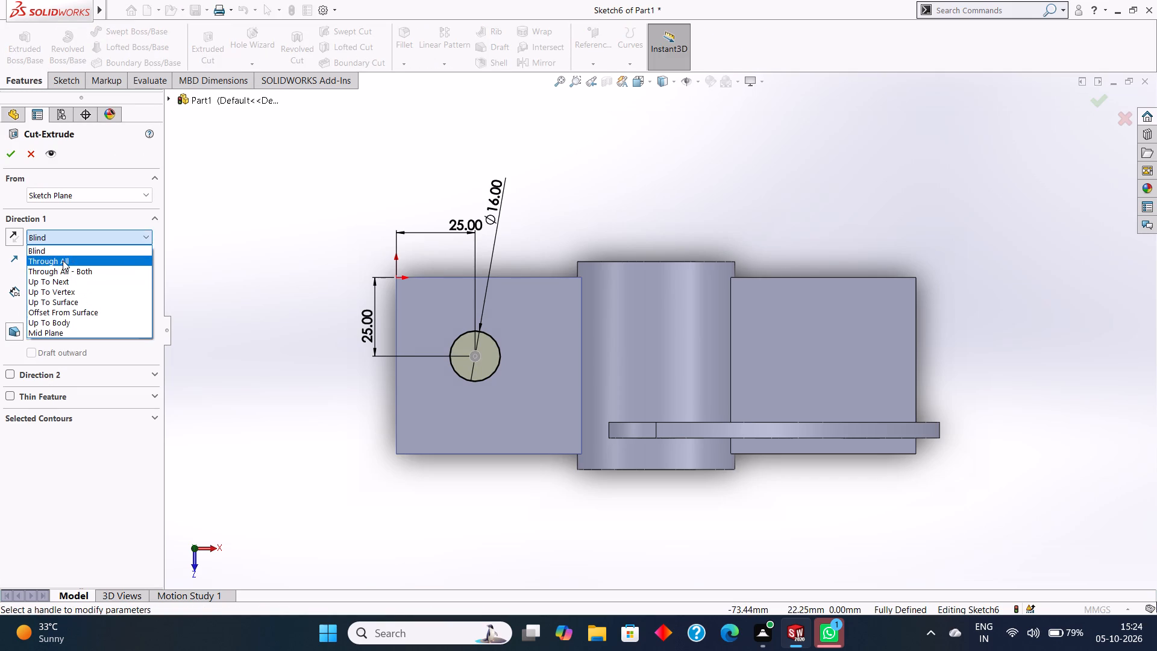
pyautogui.click(63, 260)
pyautogui.moveTo(598, 179); pyautogui.dragTo(621, 123, button='middle')
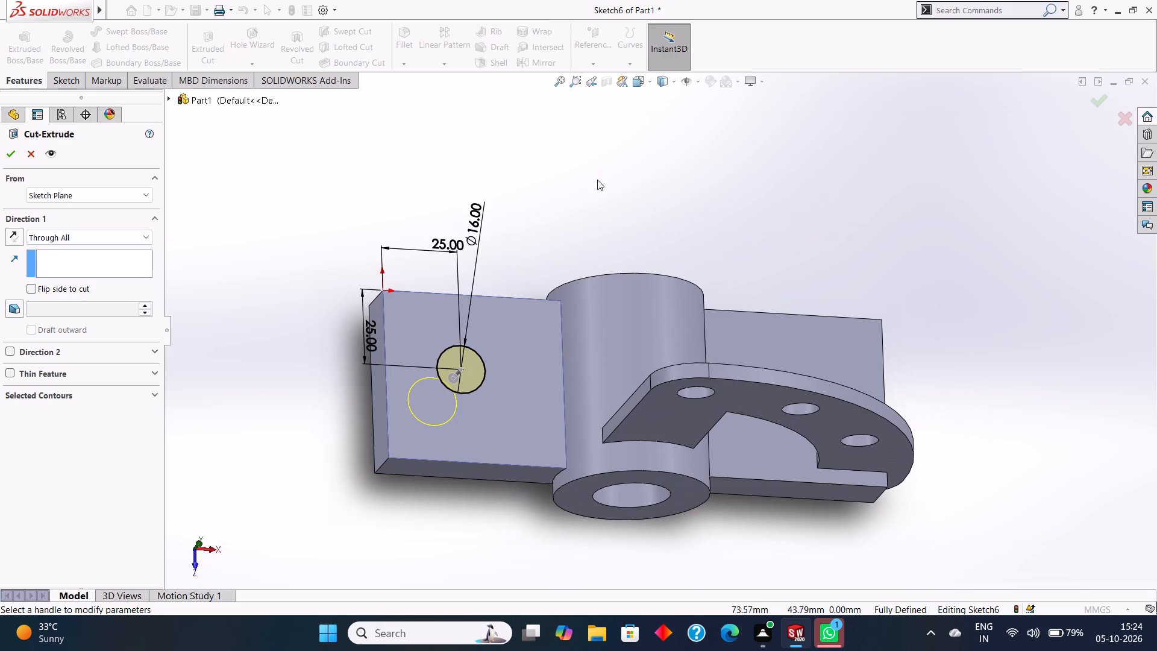
pyautogui.moveTo(579, 210); pyautogui.dragTo(591, 211, button='middle')
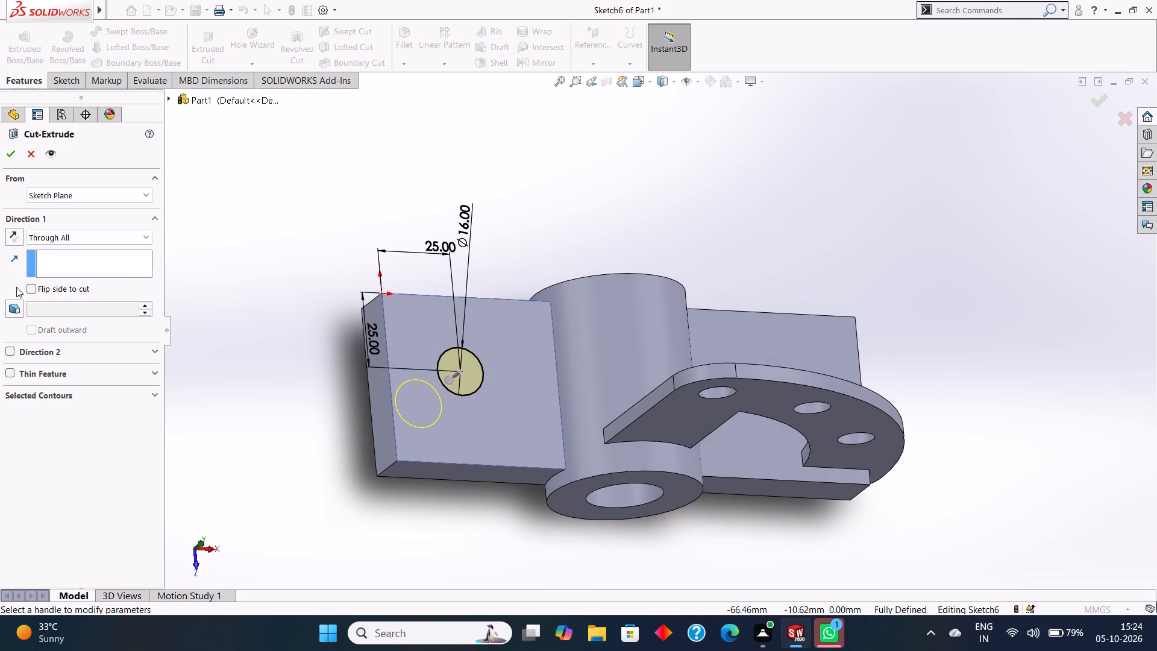
pyautogui.click(7, 158)
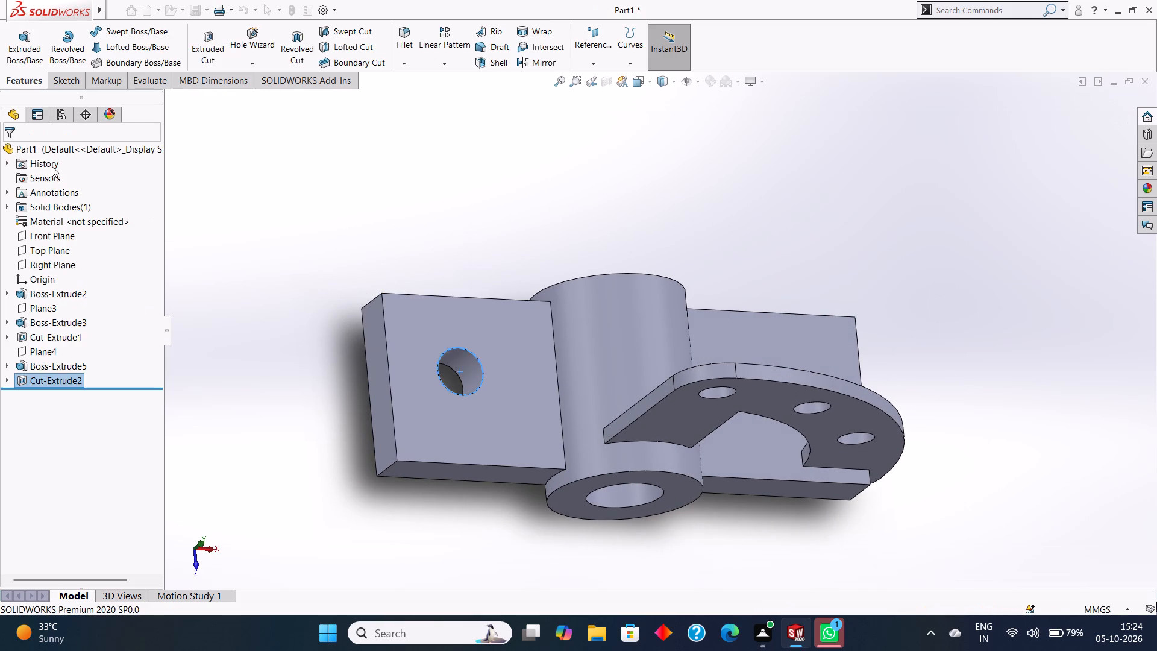
pyautogui.click(661, 187)
# Start a sketch on the block's top face on the curved-arm side and draw an 8 mm radius circle near its outer end.
pyautogui.moveTo(742, 201); pyautogui.dragTo(688, 257, button='middle')
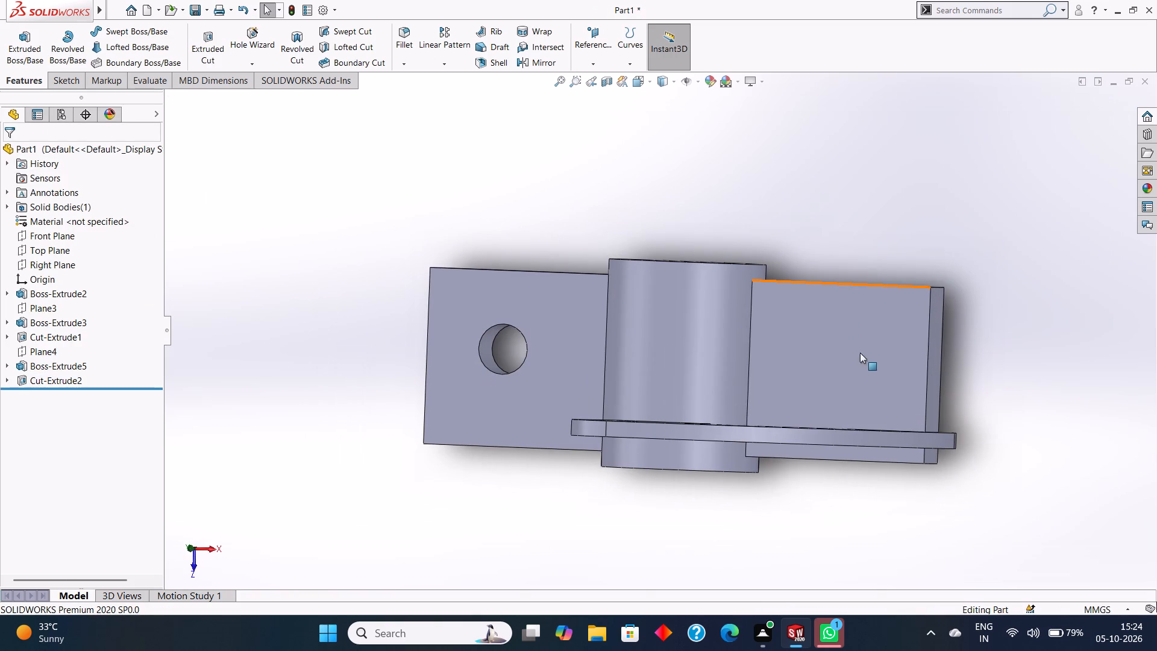
pyautogui.click(844, 350)
pyautogui.hotkey('ctrl', '8')
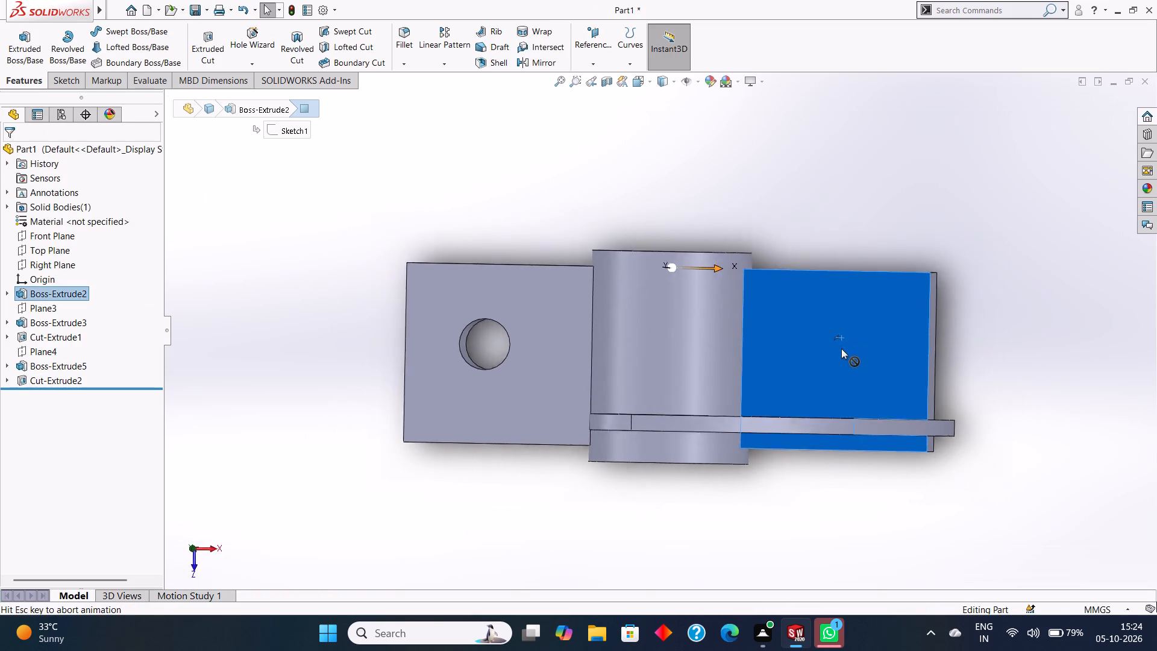
pyautogui.rightClick(840, 293)
pyautogui.click(865, 279)
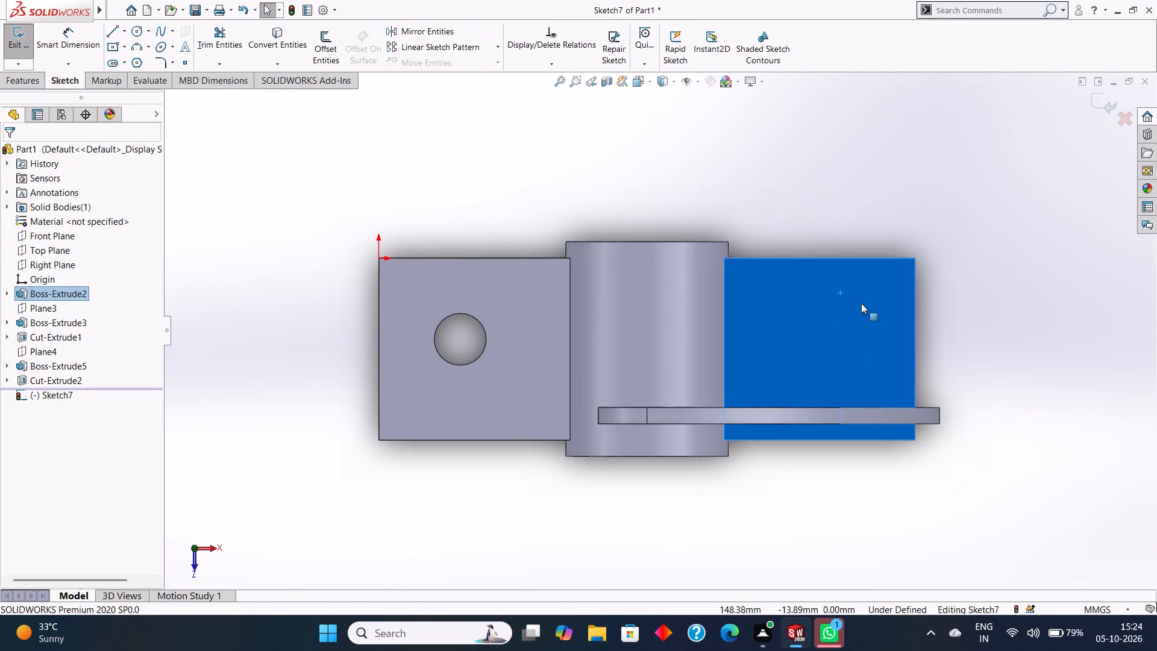
pyautogui.press('Escape')
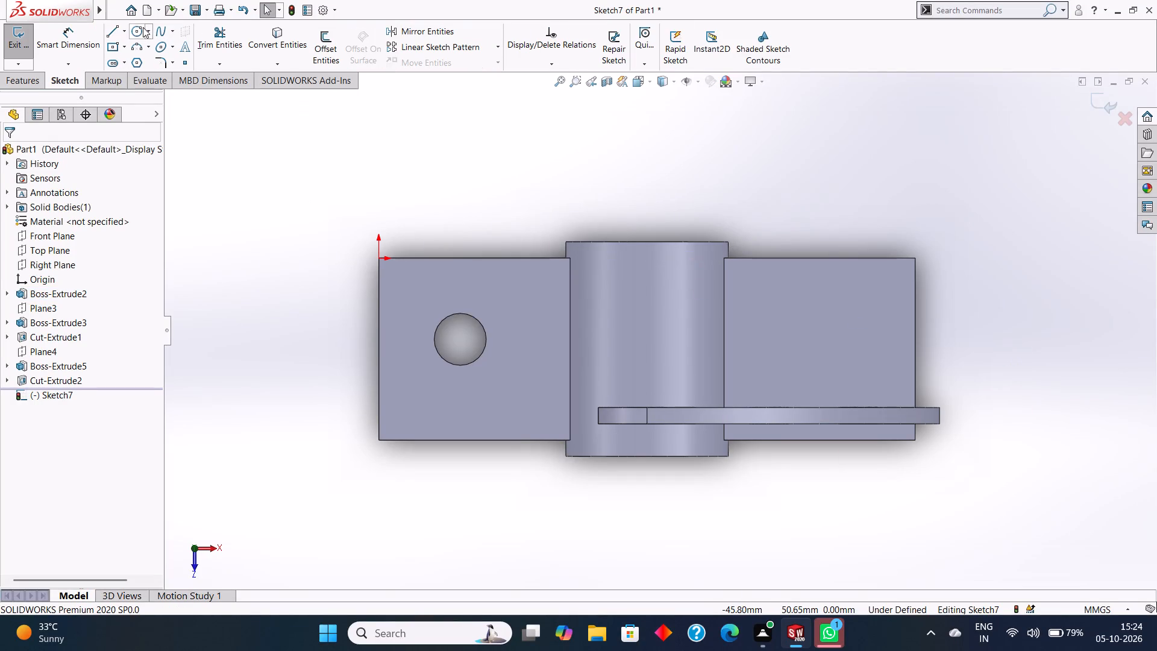
pyautogui.click(143, 27)
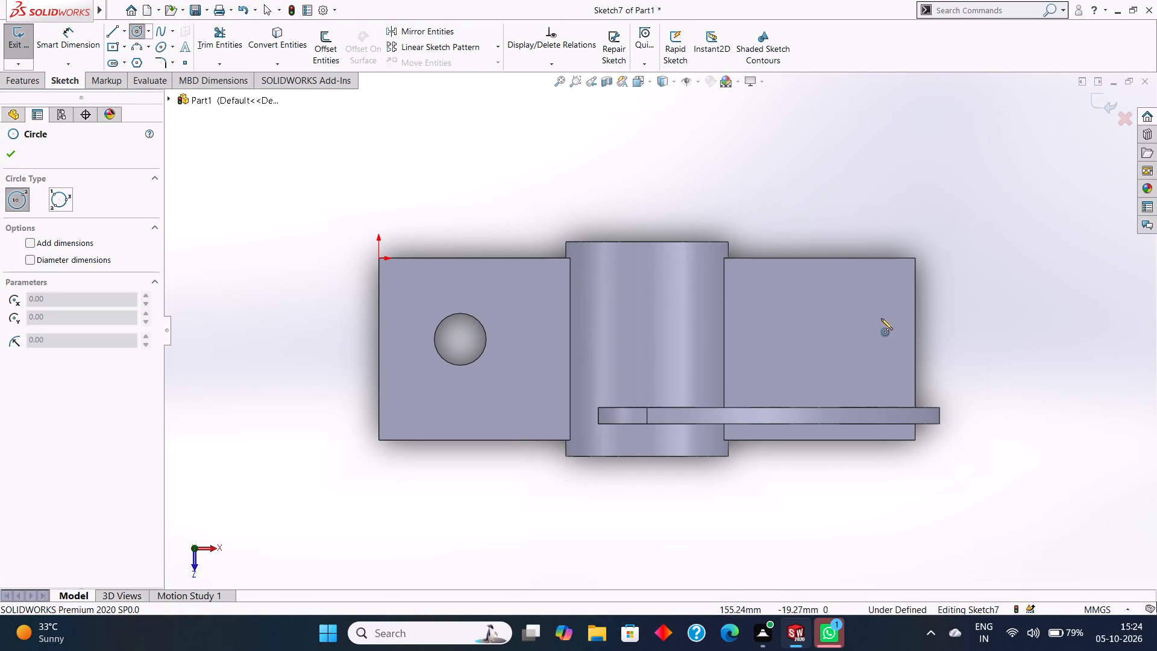
pyautogui.moveTo(861, 322); pyautogui.dragTo(870, 341)
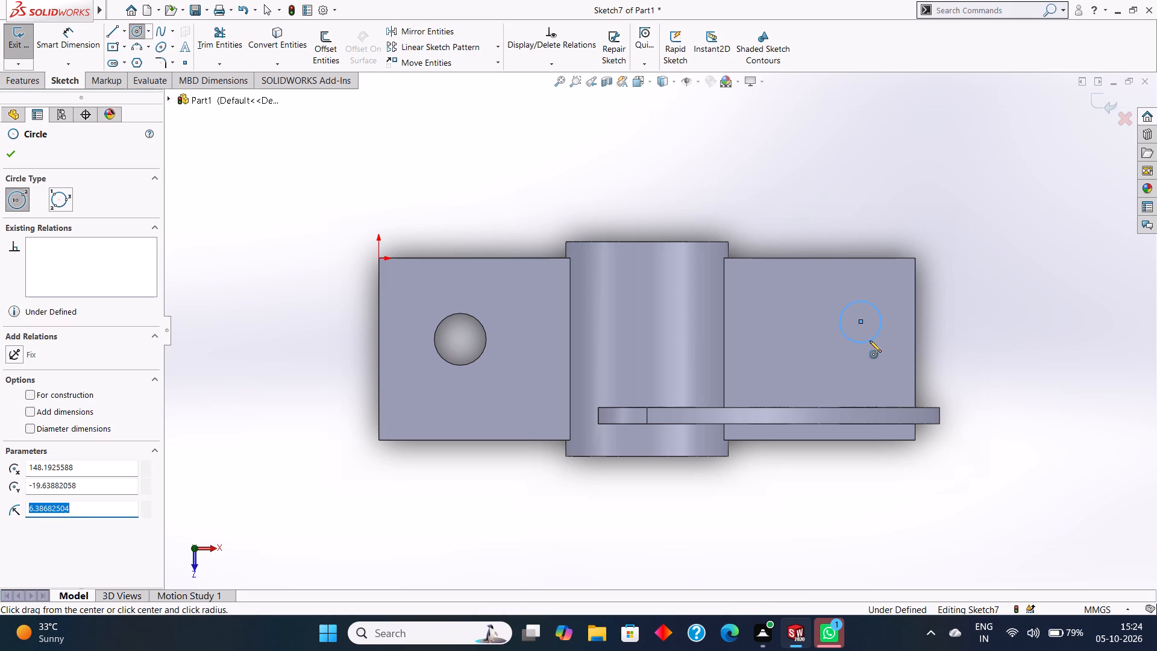
pyautogui.press('BackSpace')
pyautogui.press('8')
pyautogui.press('Return')
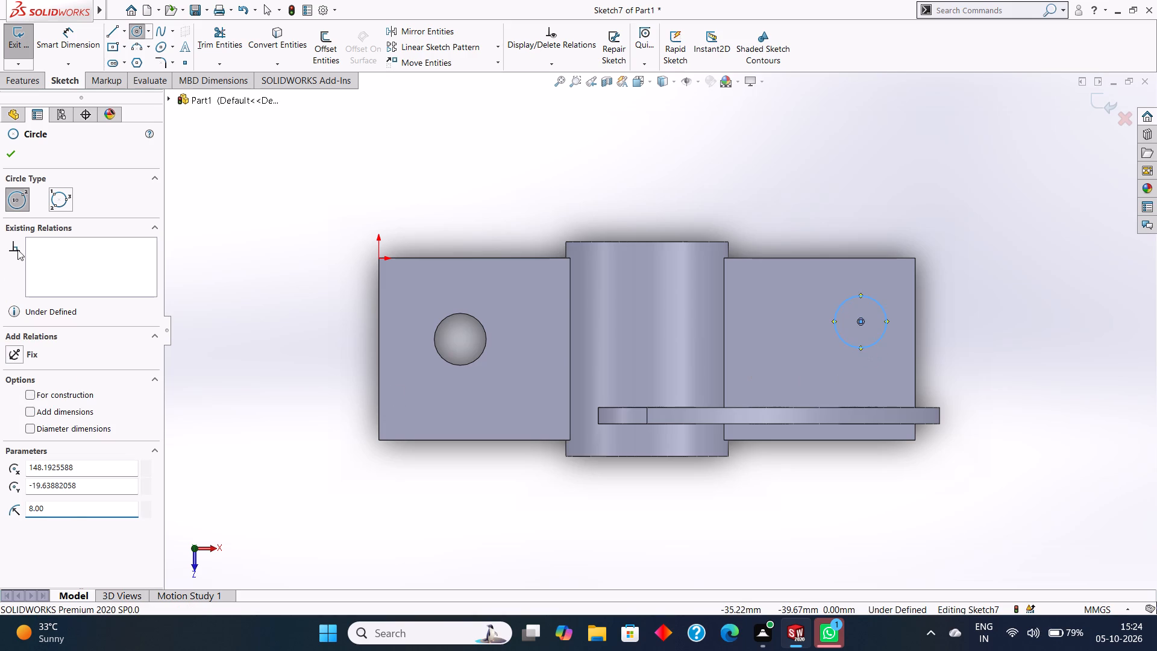
pyautogui.click(7, 153)
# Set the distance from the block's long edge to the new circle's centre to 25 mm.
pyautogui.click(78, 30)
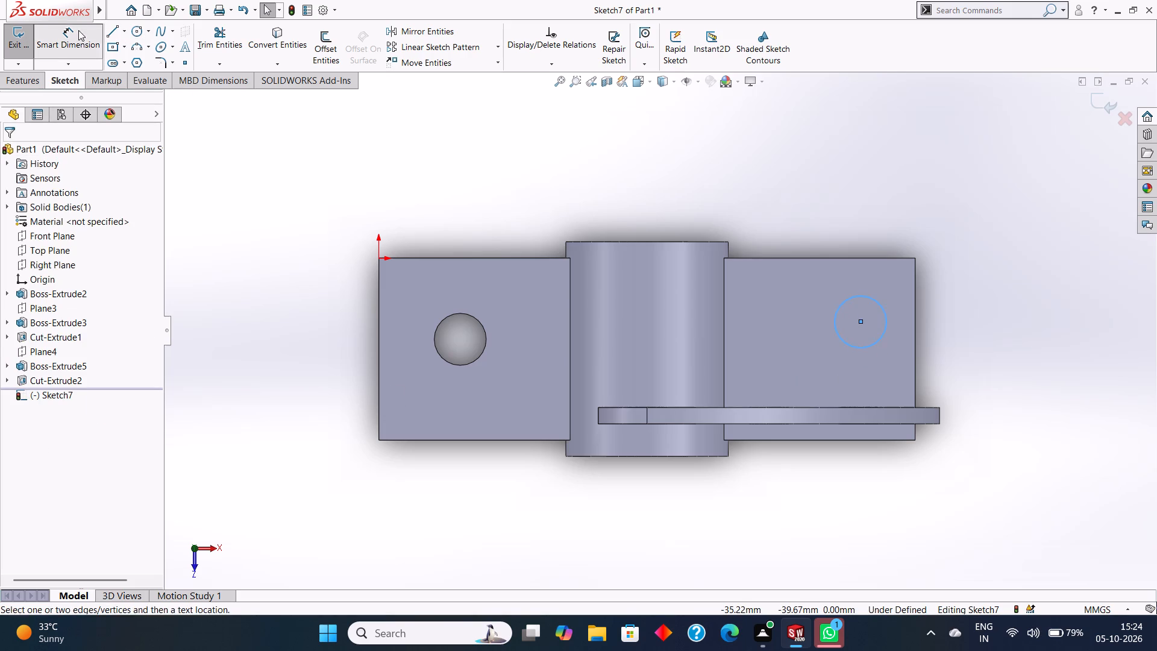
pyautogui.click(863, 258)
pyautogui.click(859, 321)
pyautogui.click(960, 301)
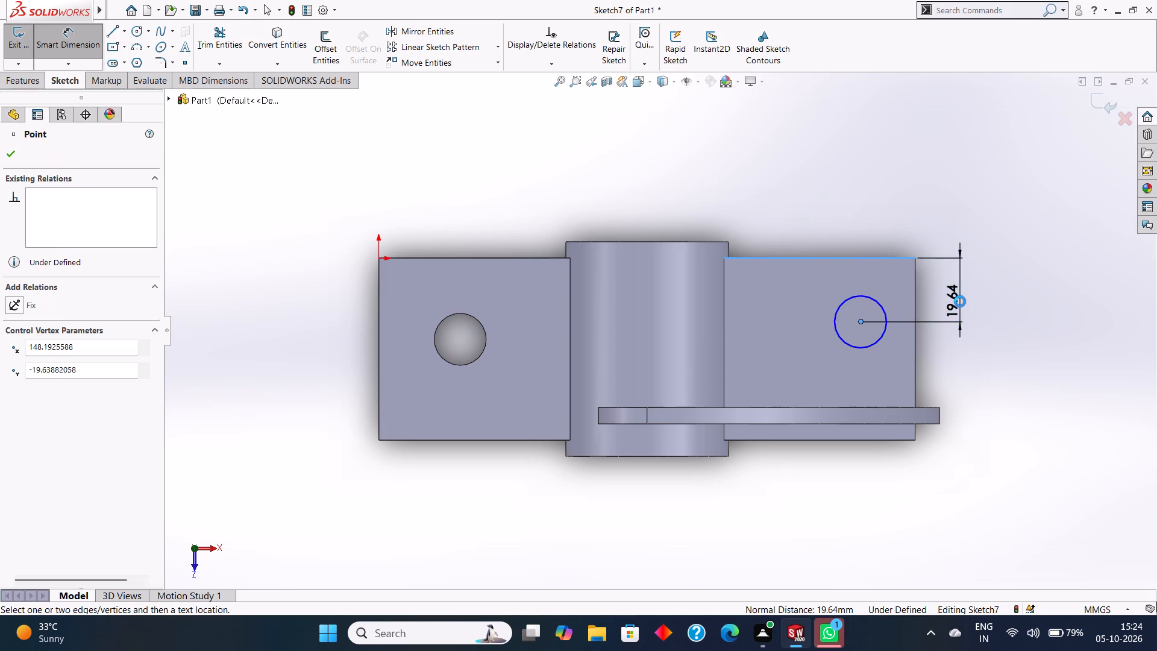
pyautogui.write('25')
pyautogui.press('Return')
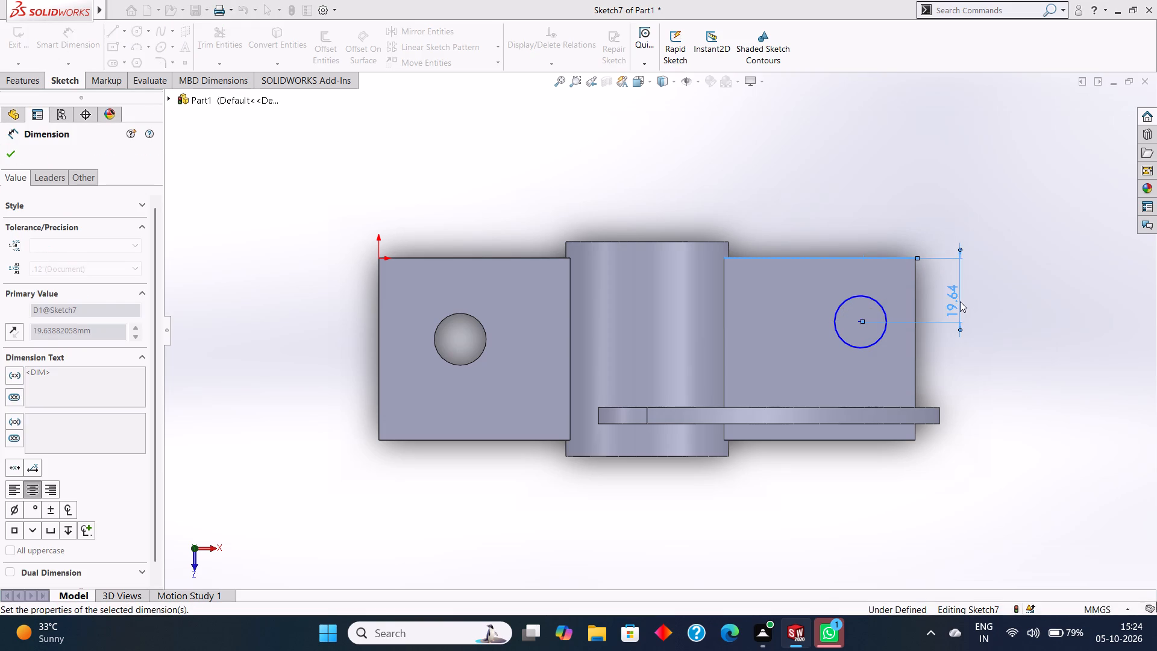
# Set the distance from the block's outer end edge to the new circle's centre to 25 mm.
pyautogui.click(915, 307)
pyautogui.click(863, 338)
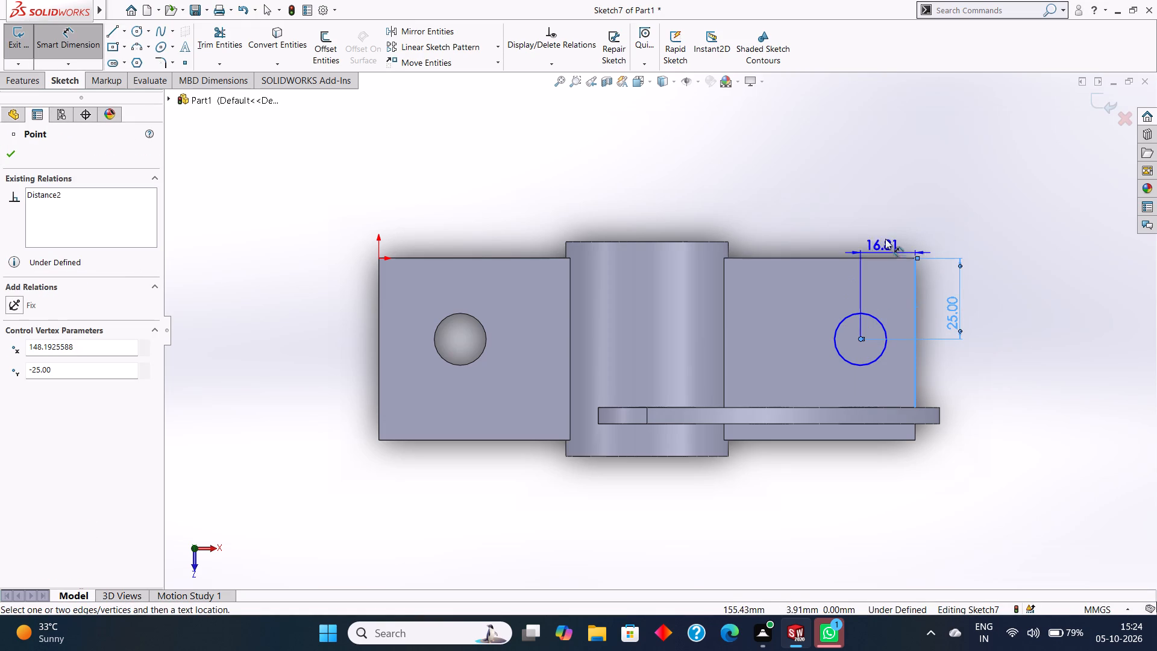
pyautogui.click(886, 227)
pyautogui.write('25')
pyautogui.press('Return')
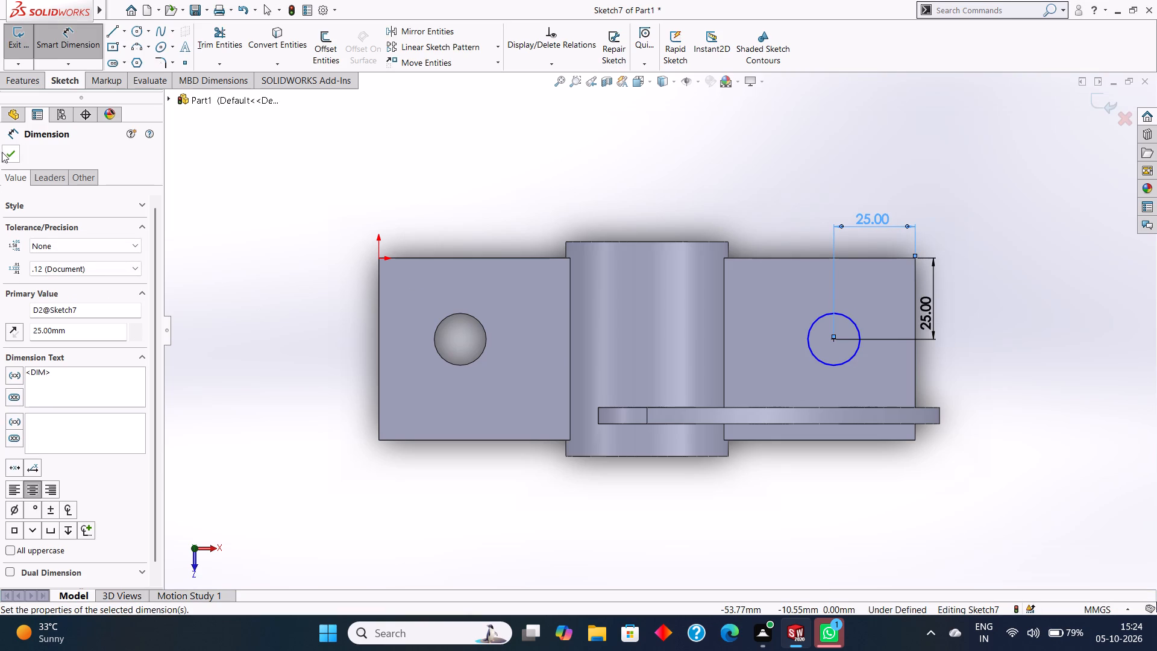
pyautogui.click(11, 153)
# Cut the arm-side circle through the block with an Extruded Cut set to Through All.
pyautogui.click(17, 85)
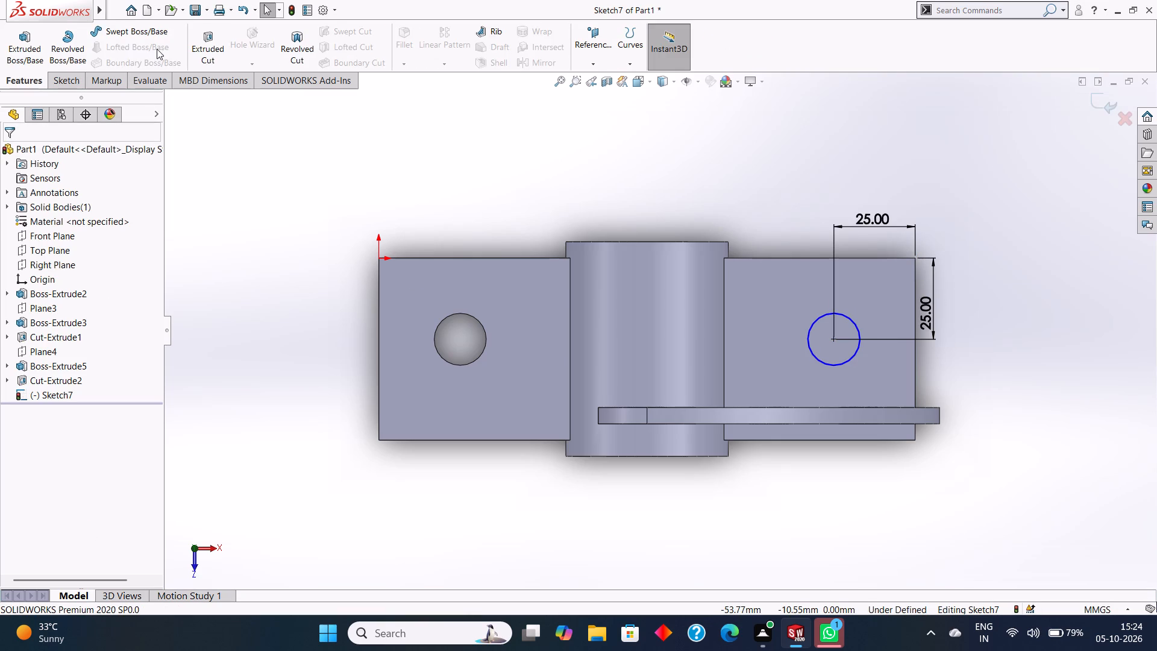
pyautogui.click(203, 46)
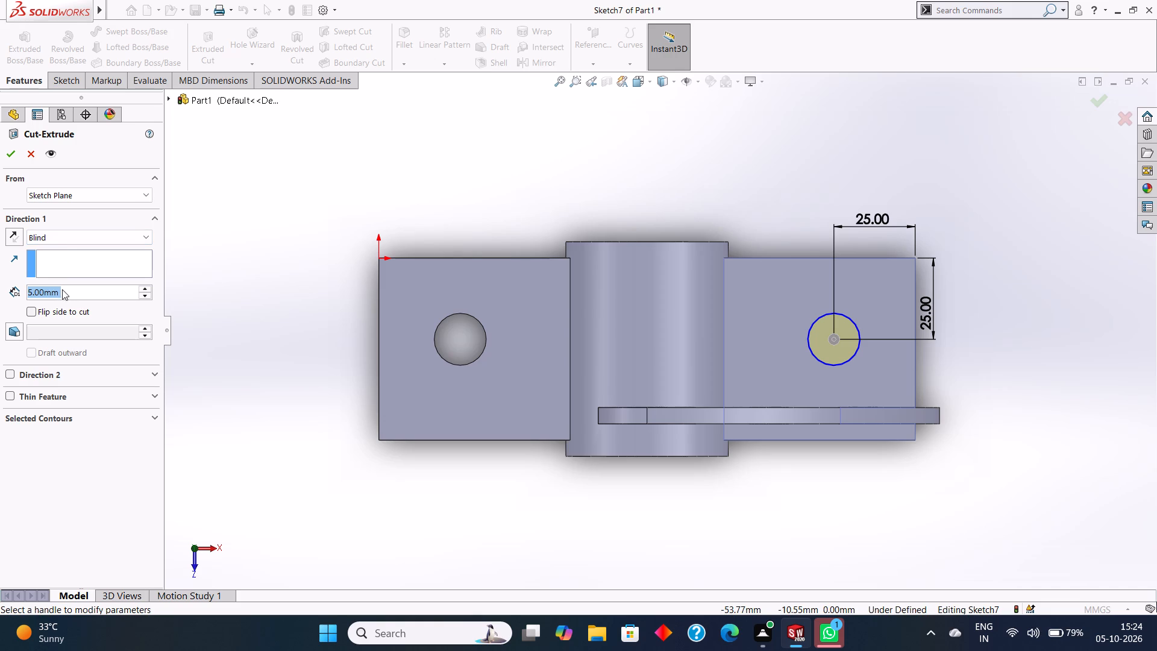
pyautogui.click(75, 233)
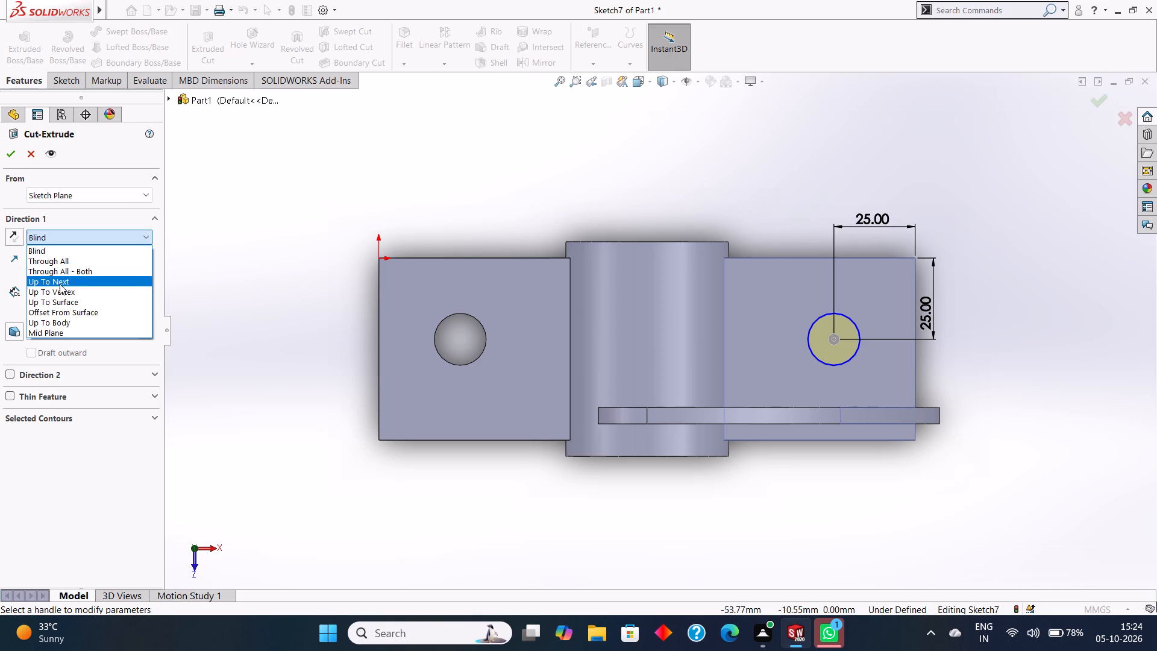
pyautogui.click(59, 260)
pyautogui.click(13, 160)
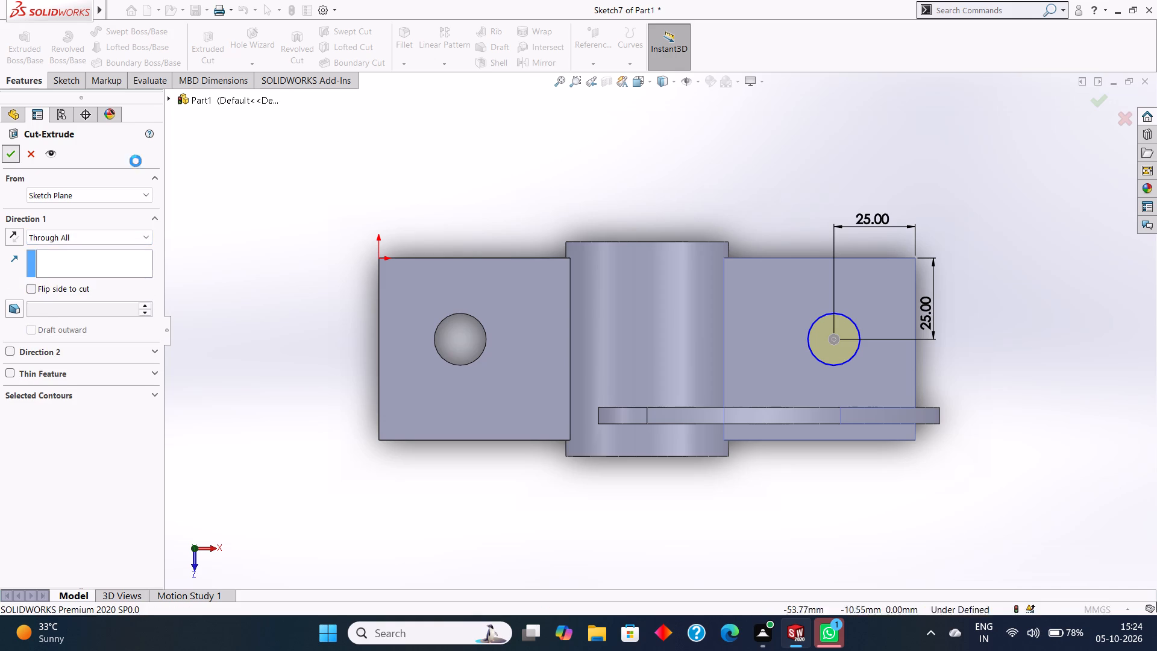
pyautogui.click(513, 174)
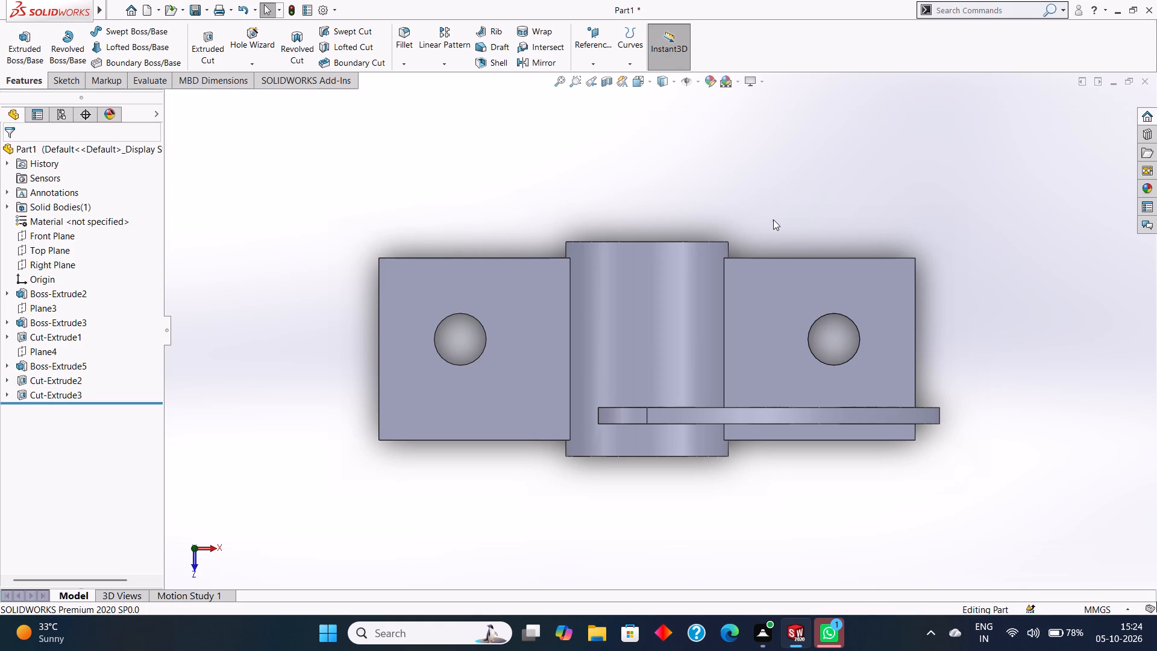
# Examine the whole bracket from above and from the front, including both block holes and the curved arm.
pyautogui.scroll(1, 773, 219)
pyautogui.scroll(-1, 773, 219)
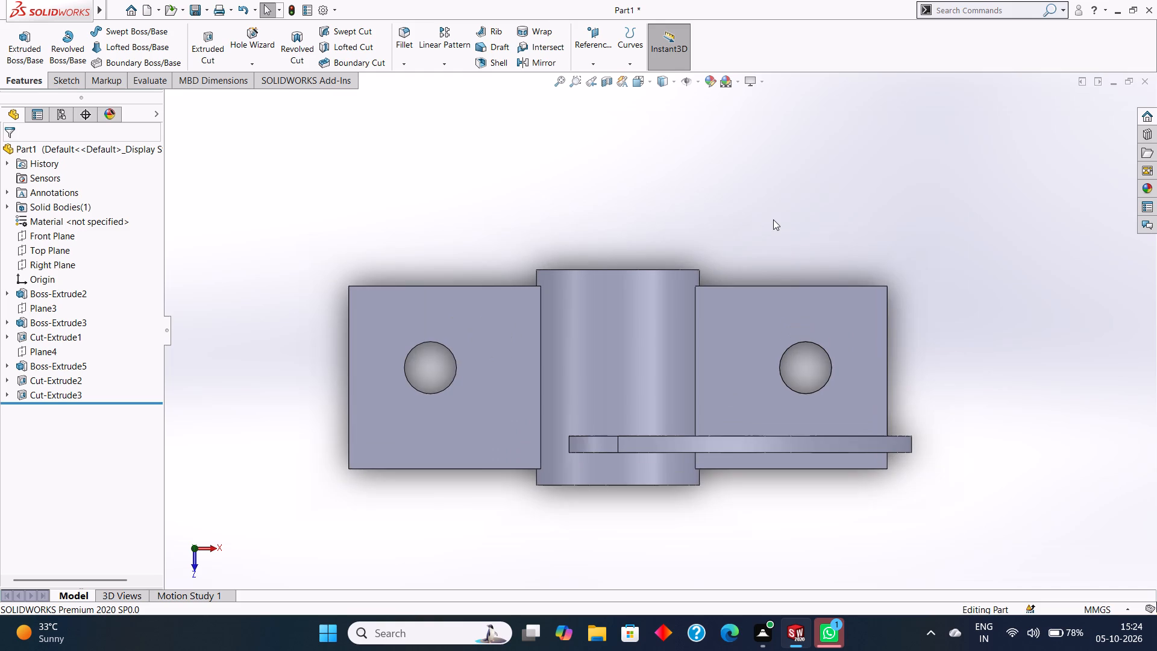
pyautogui.scroll(3, 775, 224)
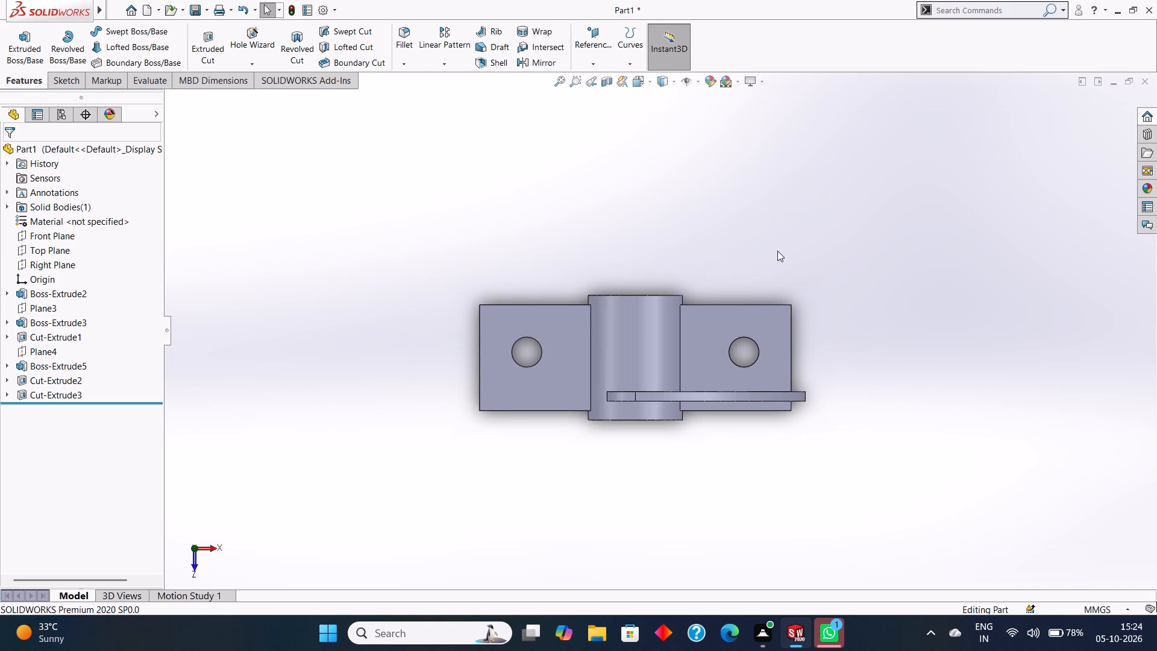
pyautogui.scroll(1, 780, 264)
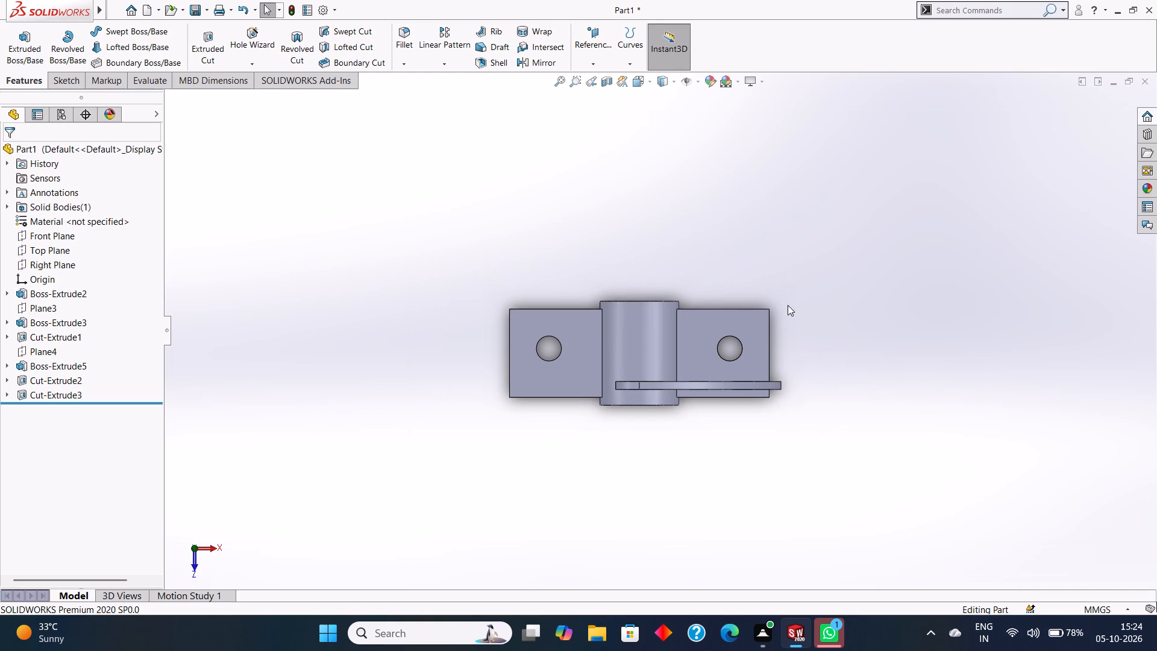
pyautogui.moveTo(812, 415); pyautogui.dragTo(817, 240, button='middle')
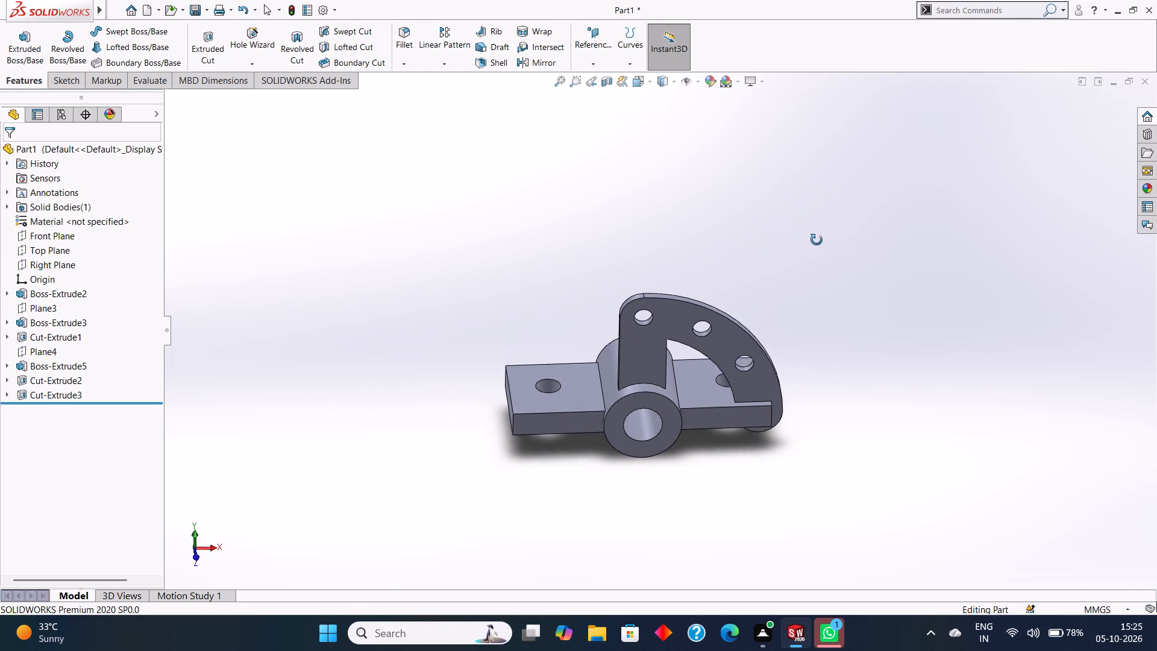
pyautogui.moveTo(817, 240); pyautogui.dragTo(816, 222, button='middle')
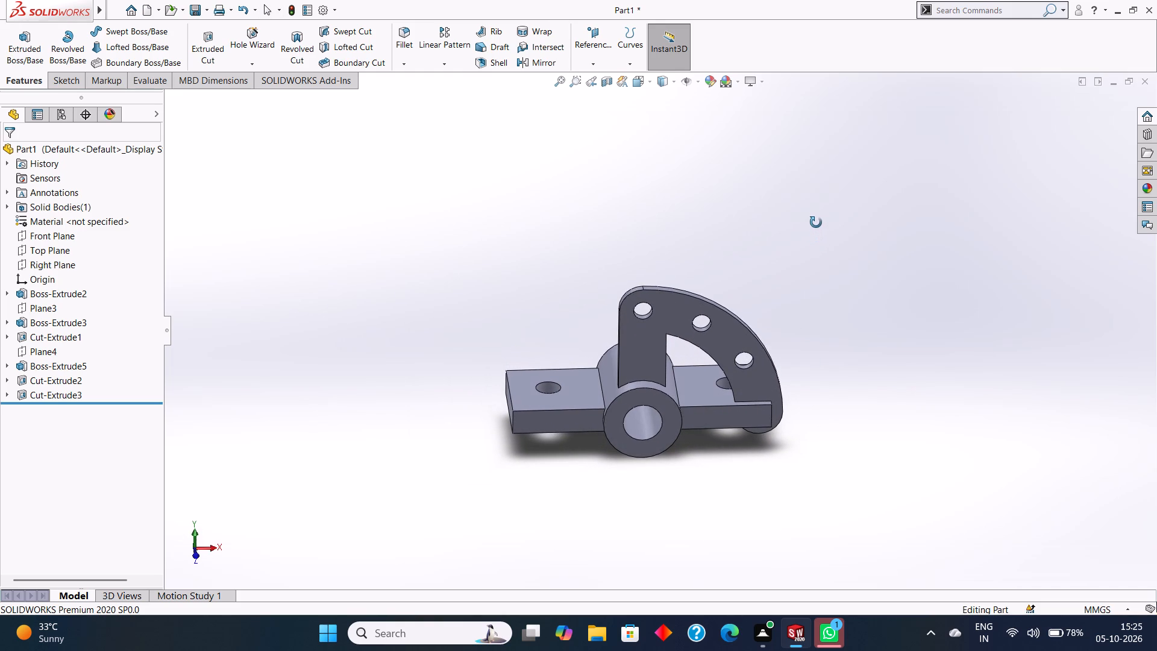
pyautogui.moveTo(816, 222); pyautogui.dragTo(816, 217, button='middle')
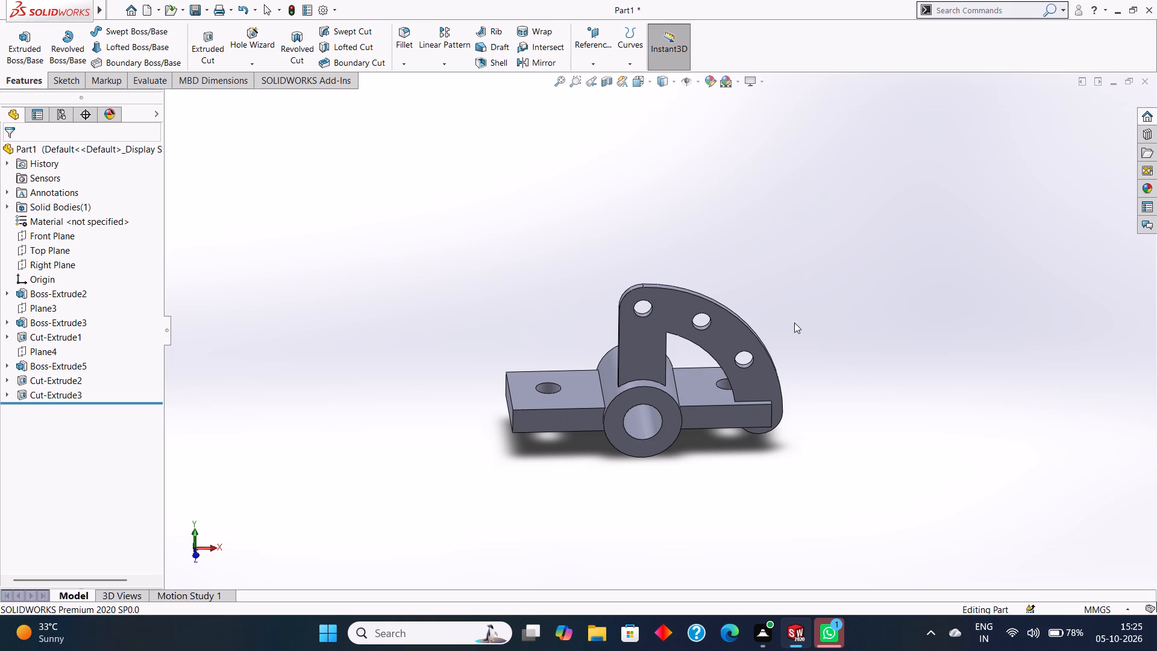
pyautogui.press('Escape')
# Undo the arm-side hole in the block, including its Extruded Cut, its dimensions and its sketched circle.
pyautogui.hotkey('ctrl', 'z')
pyautogui.hotkey('ctrl', 'z')
pyautogui.hotkey('ctrl', 'z')
pyautogui.hotkey('ctrl', 'z')
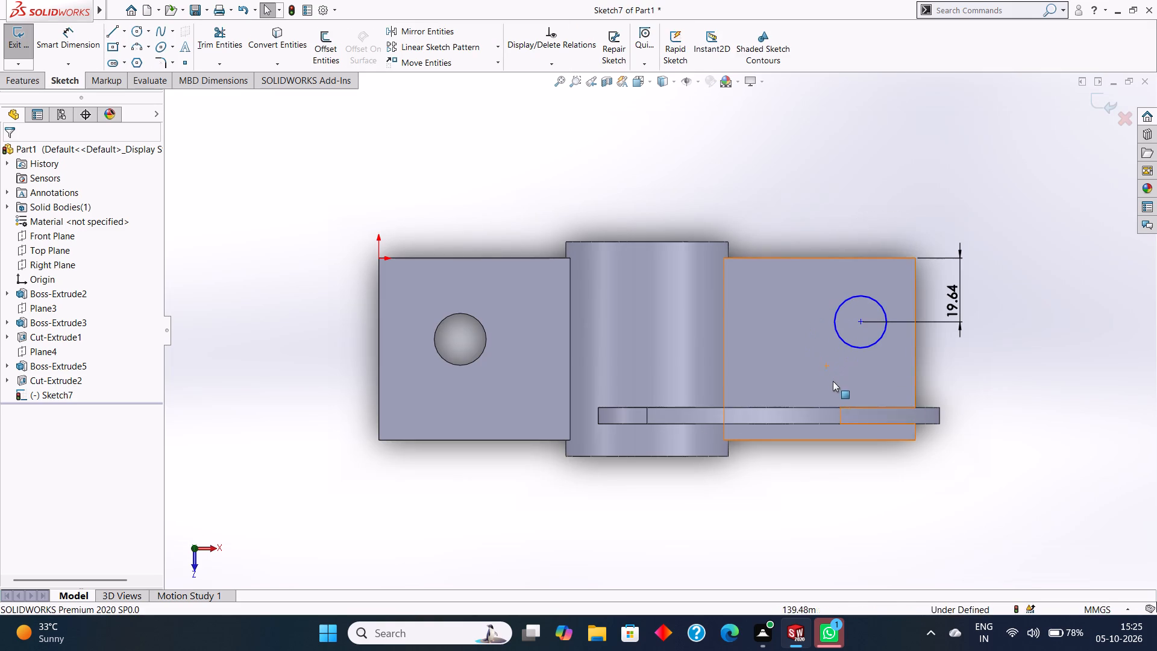
pyautogui.hotkey('ctrl', 'z')
pyautogui.hotkey('ctrl', 'z')
pyautogui.hotkey('ctrl', 'z')
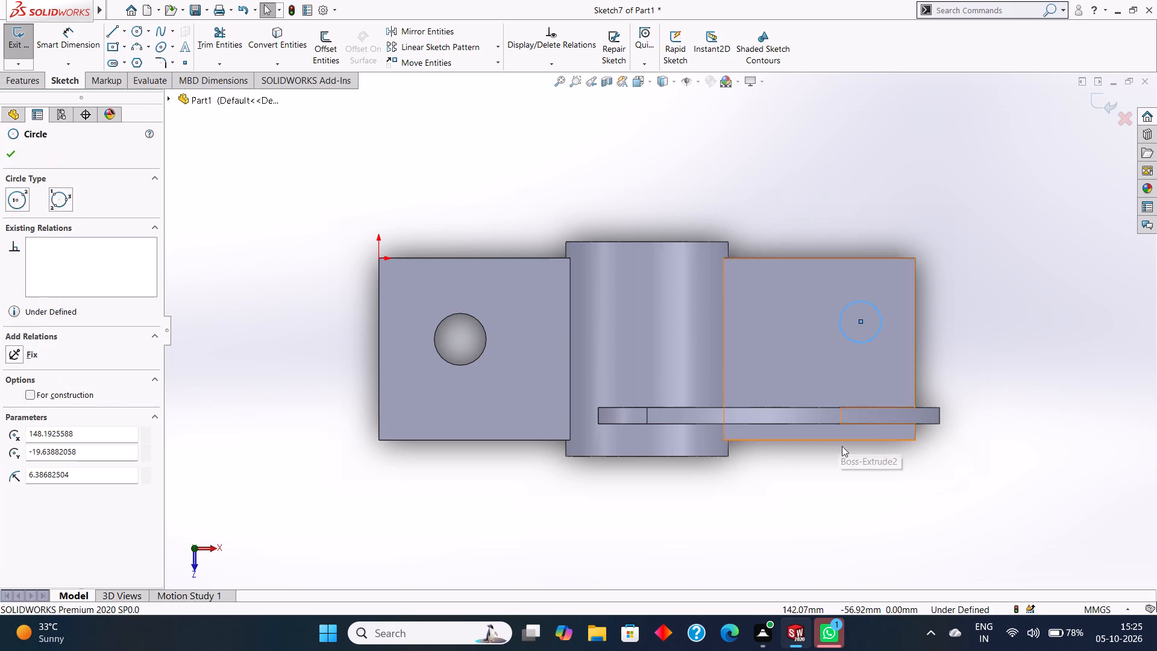
pyautogui.hotkey('ctrl', 'z')
pyautogui.hotkey('ctrl', 'z')
pyautogui.hotkey('ctrl', 'z')
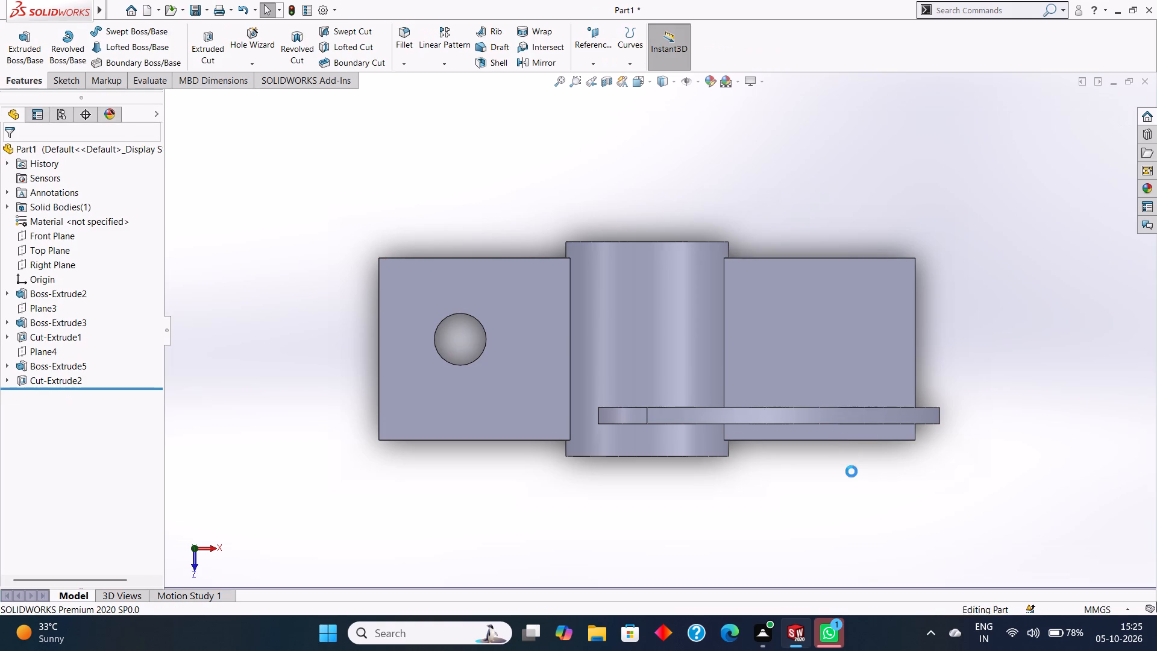
# Undo the remaining hole in the block, including its Extruded Cut and the dimensioned 16 mm circle sketch.
pyautogui.hotkey('ctrl', 'z')
pyautogui.hotkey('ctrl', 'z')
pyautogui.hotkey('ctrl', 'z')
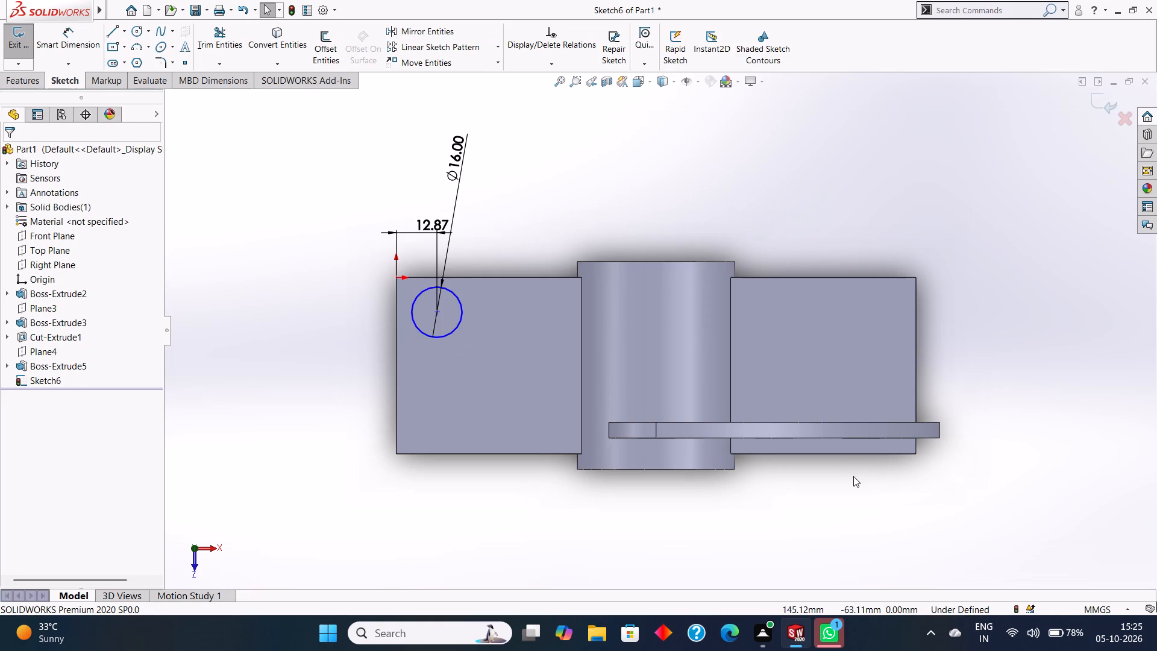
pyautogui.hotkey('ctrl', 'z')
pyautogui.hotkey('ctrl', 'z')
pyautogui.hotkey('ctrl', 'z')
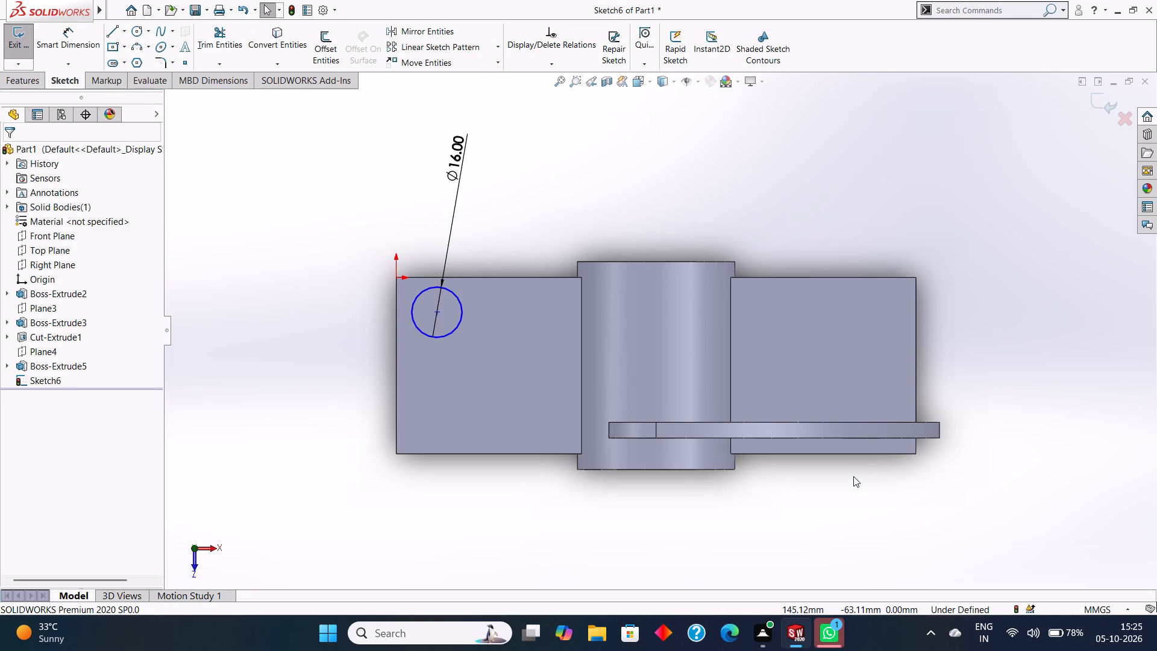
pyautogui.hotkey('ctrl', 'z')
pyautogui.hotkey('ctrl', 'z')
pyautogui.hotkey('ctrl', 'z')
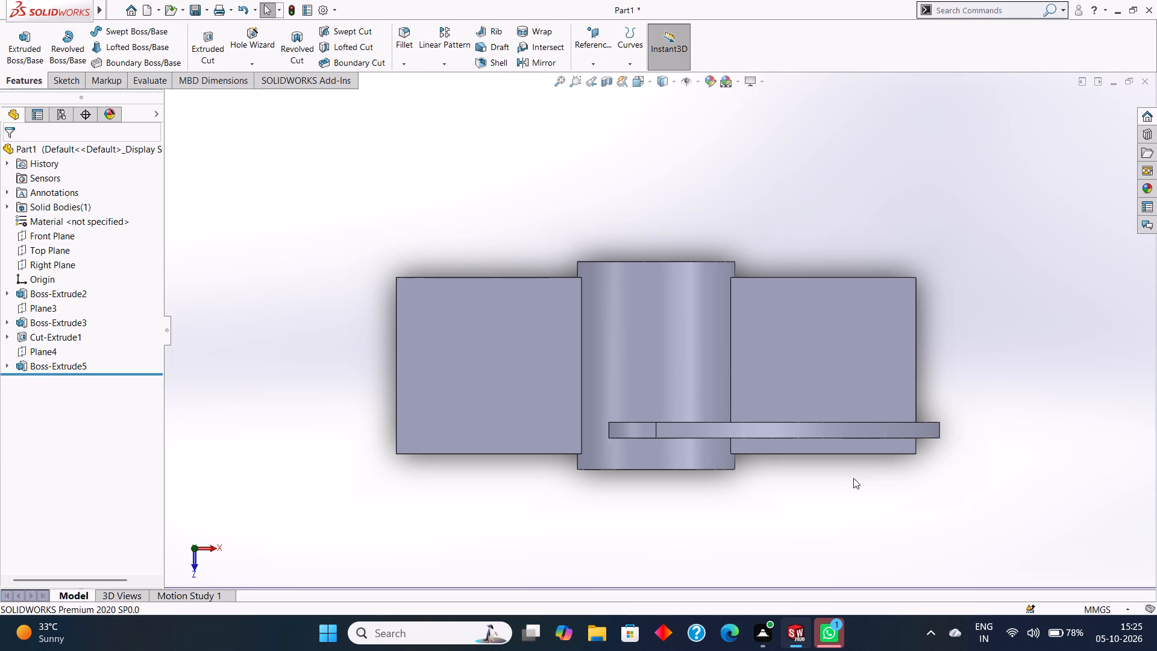
# Undo the curved arm's extrusion, going back to its open sketch.
pyautogui.hotkey('ctrl', 'z')
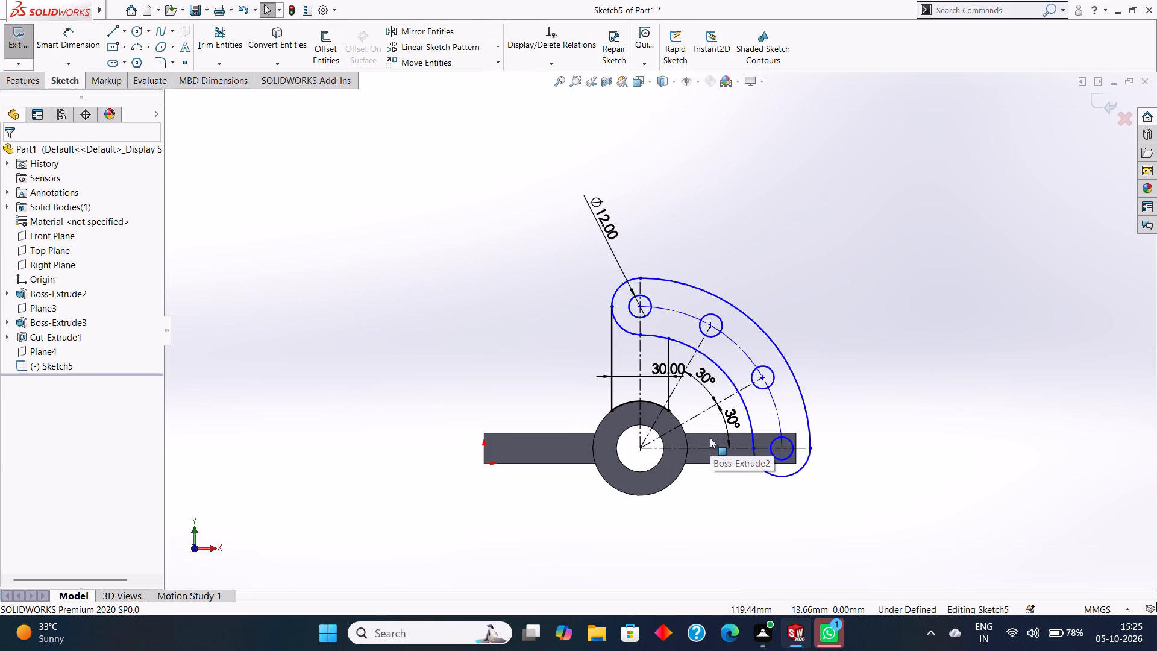
# Examine the curved arm's sketch, including its outline, hole circles, angled centrelines and dimensions.
pyautogui.scroll(-1, 710, 439)
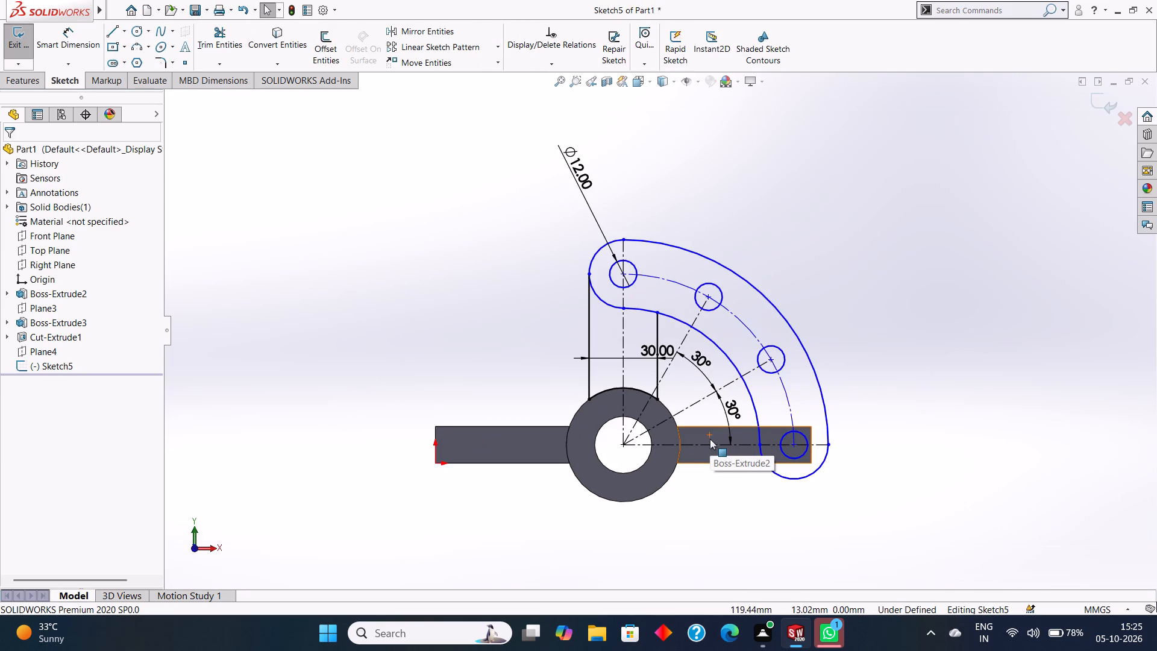
pyautogui.scroll(-2, 730, 430)
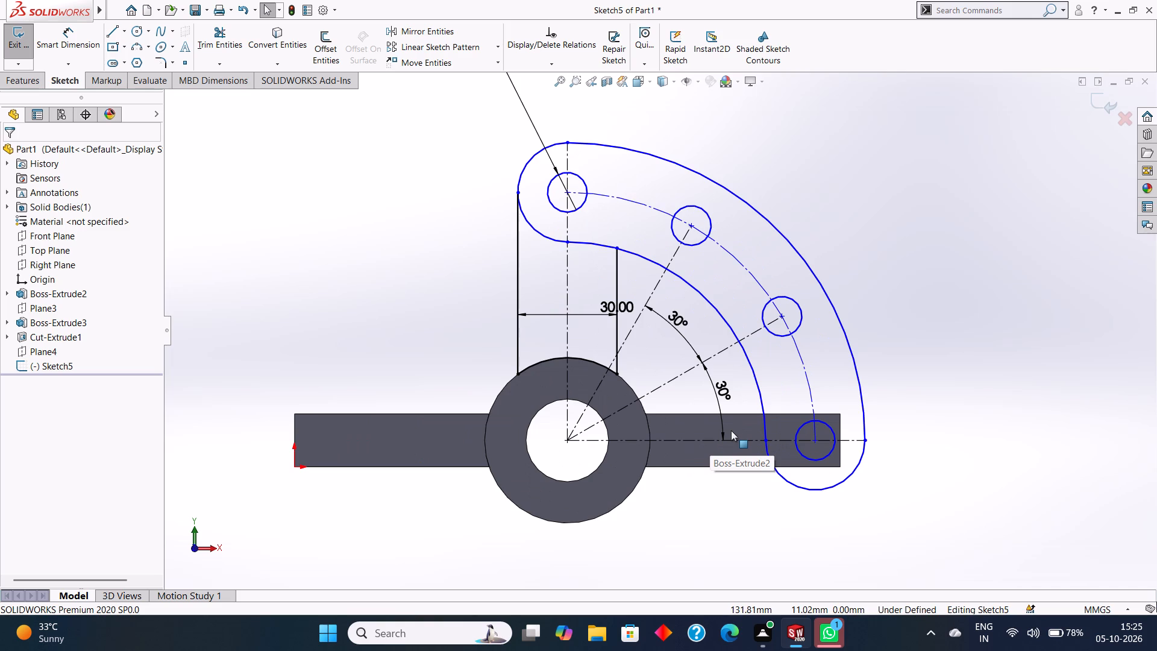
pyautogui.scroll(-1, 731, 430)
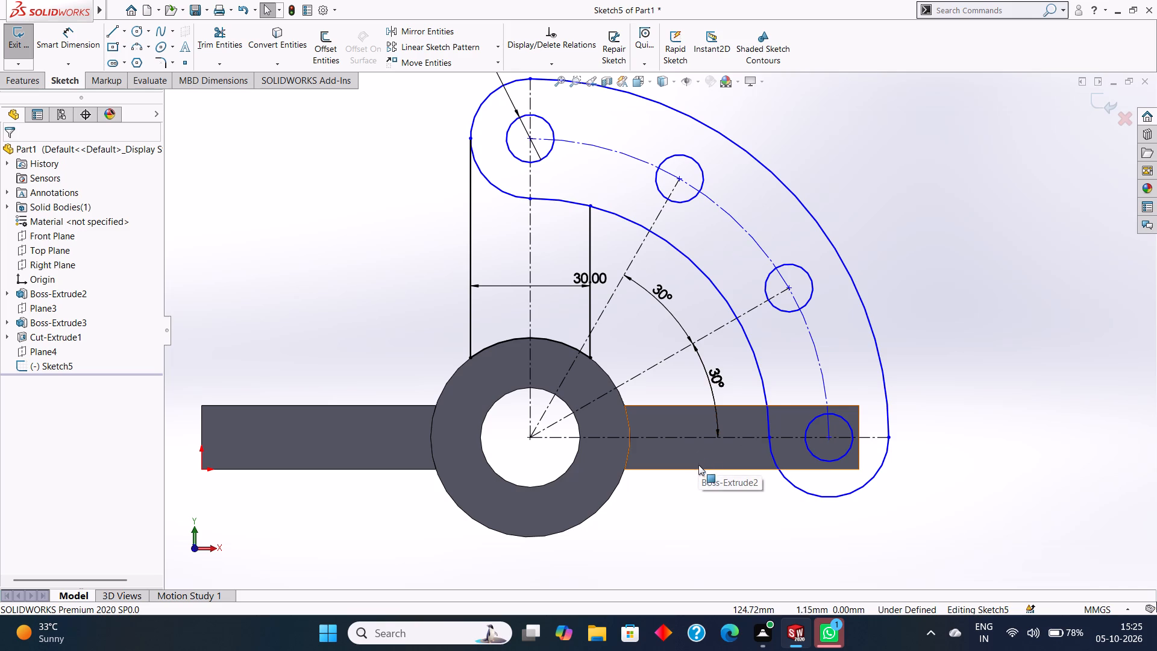
pyautogui.scroll(1, 668, 485)
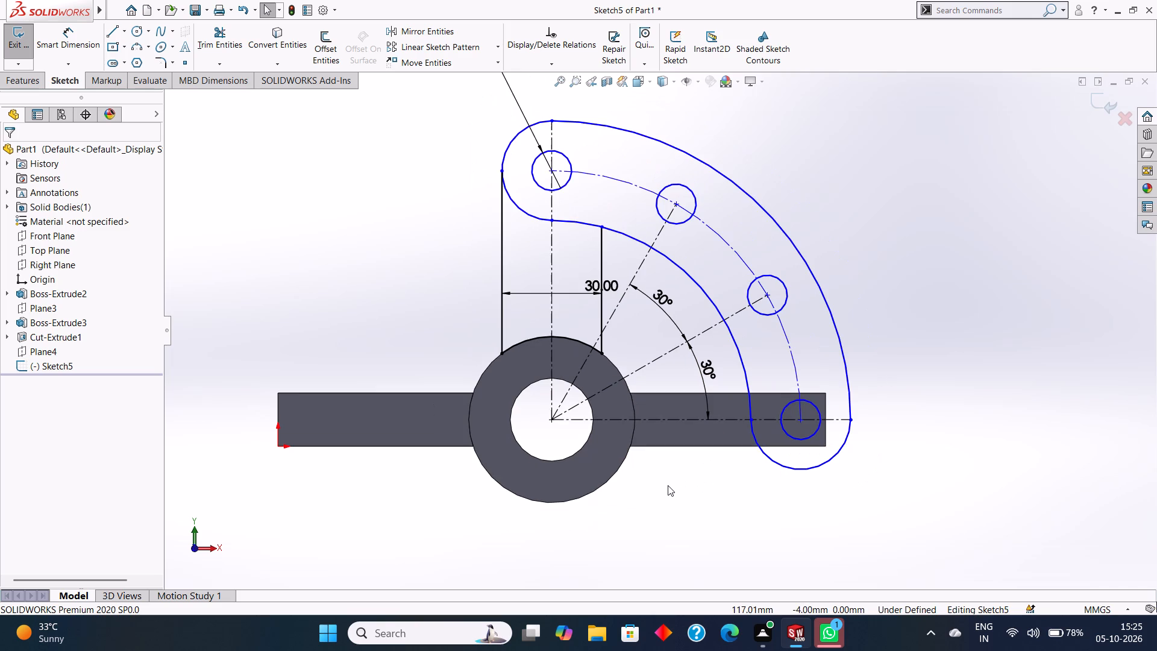
pyautogui.scroll(1, 668, 485)
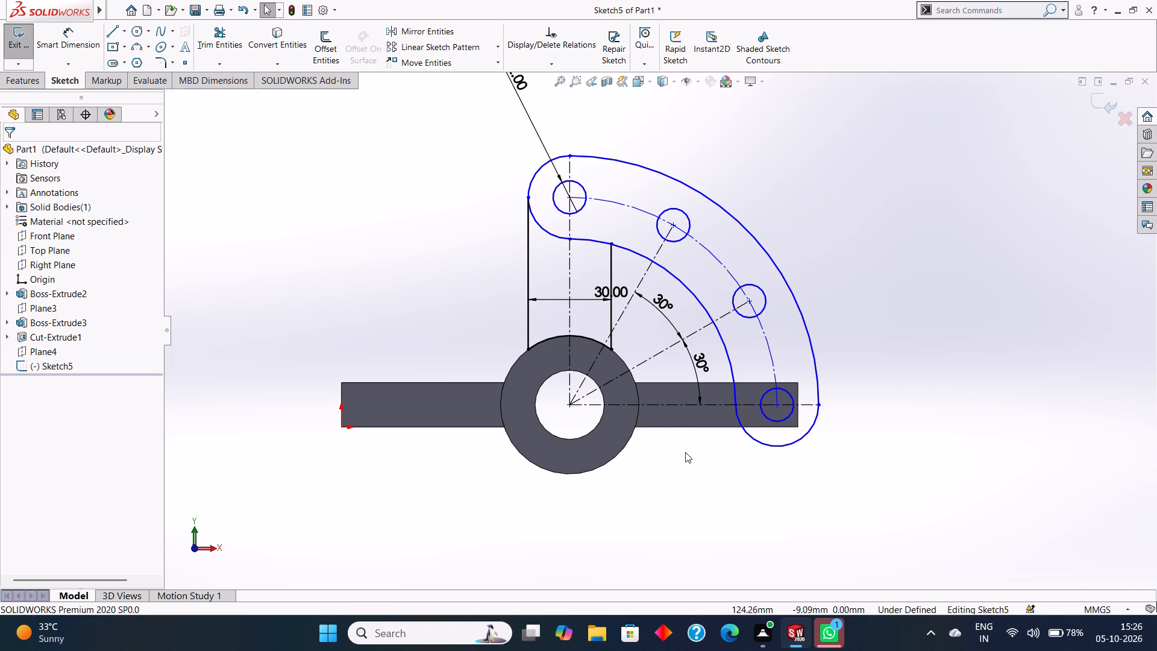
pyautogui.scroll(3, 685, 452)
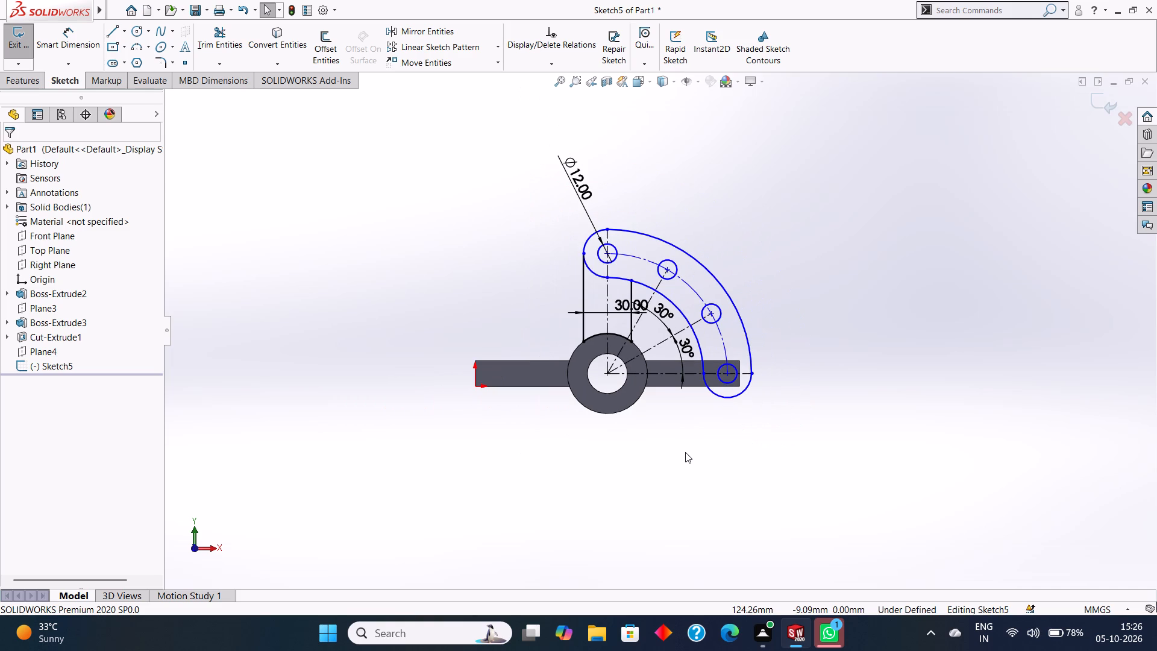
pyautogui.scroll(-1, 685, 450)
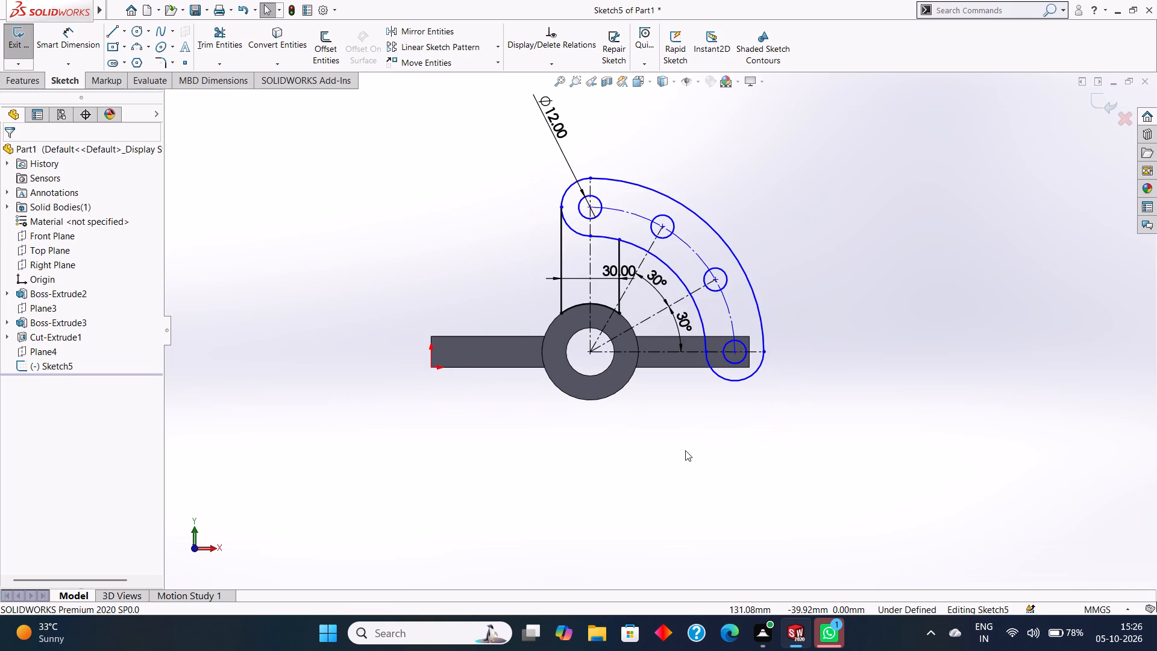
pyautogui.scroll(-1, 685, 450)
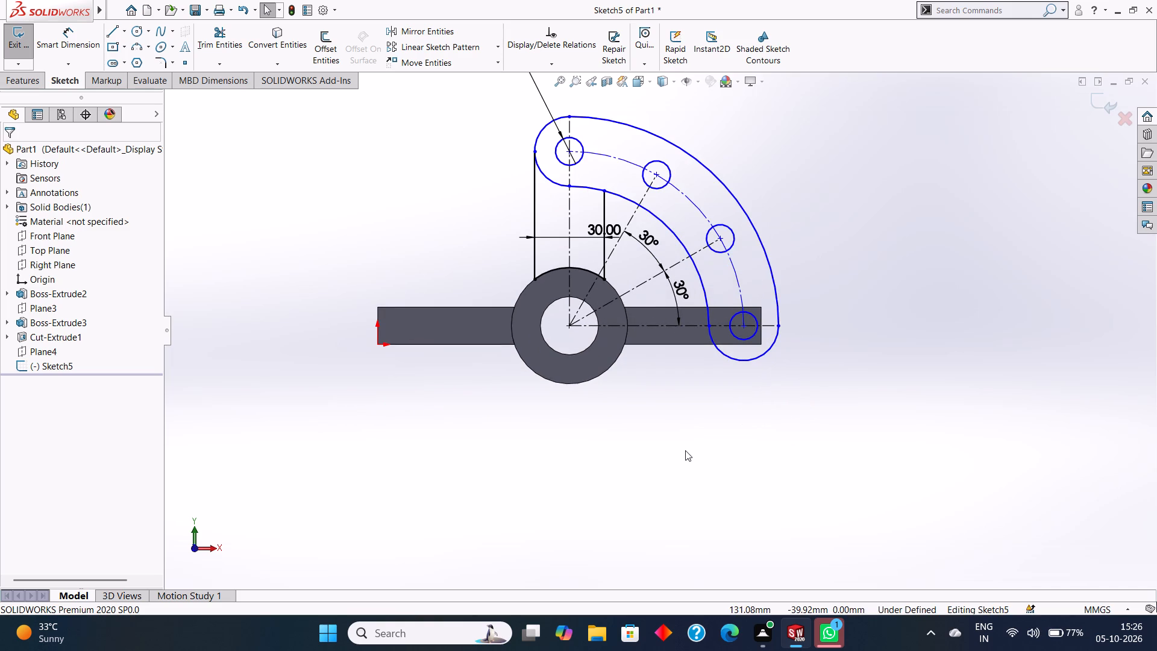
pyautogui.scroll(1, 685, 450)
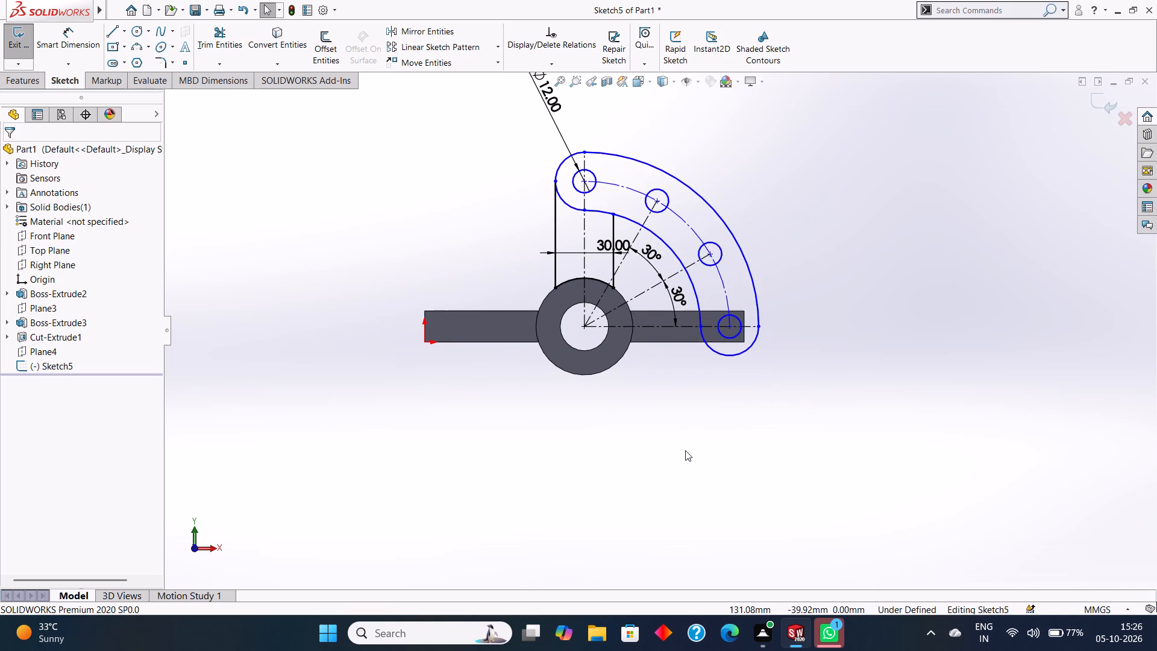
pyautogui.scroll(1, 685, 450)
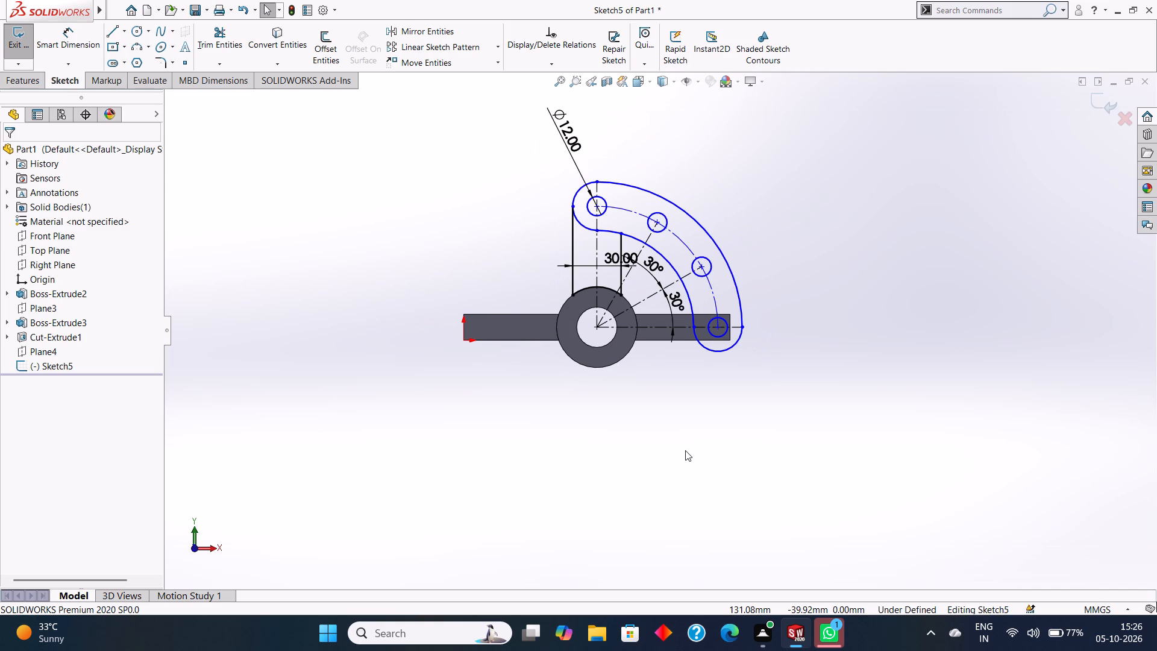
pyautogui.scroll(1, 685, 450)
pyautogui.scroll(-1, 685, 450)
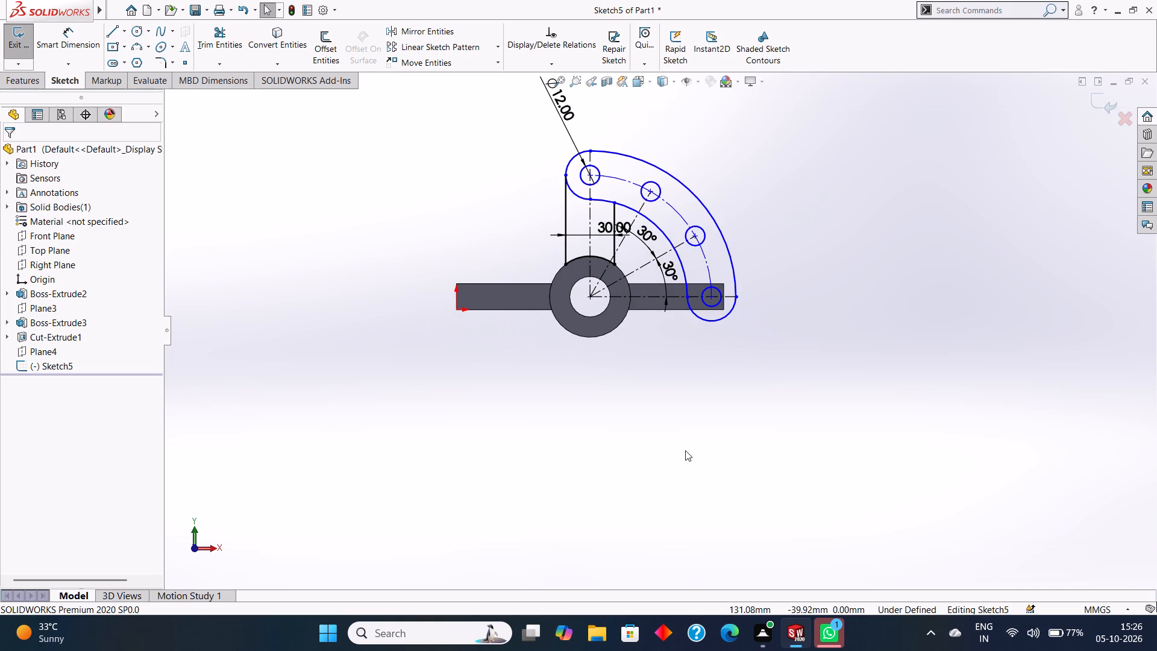
# Undo the arm sketch edits back through the two middle holes and the angled centrelines with their 30° dimensions.
pyautogui.hotkey('ctrl', 'z')
pyautogui.hotkey('ctrl', 'z')
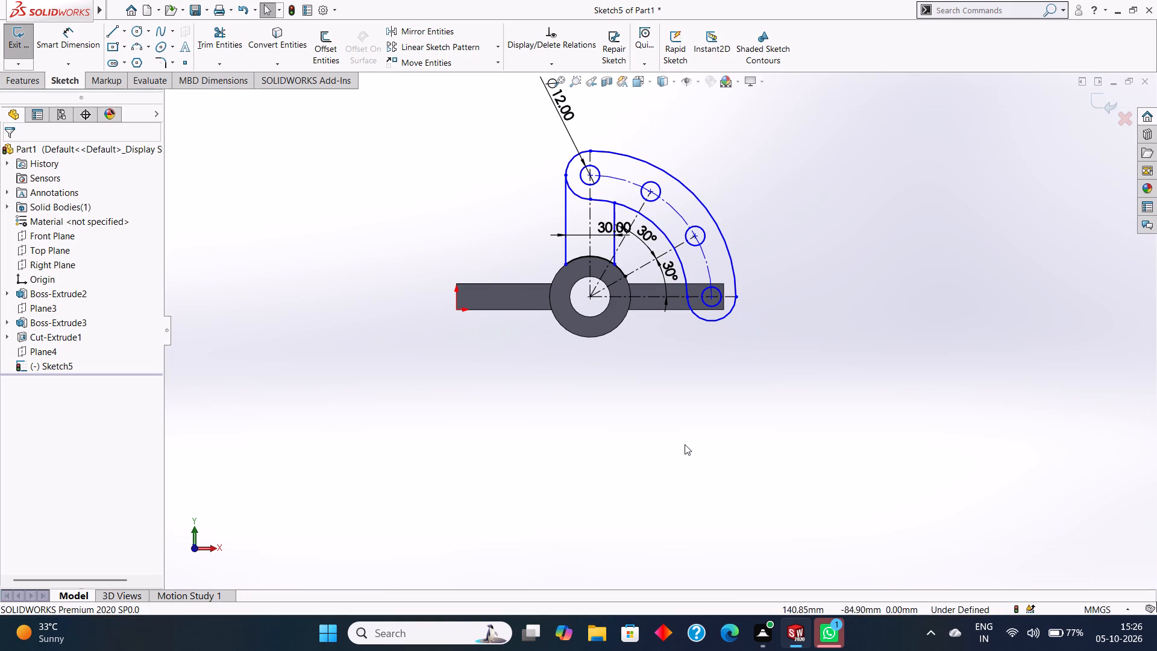
pyautogui.hotkey('ctrl', 'z')
pyautogui.hotkey('ctrl', 'z')
pyautogui.hotkey('ctrl', 'z')
pyautogui.hotkey('ctrl', 'z')
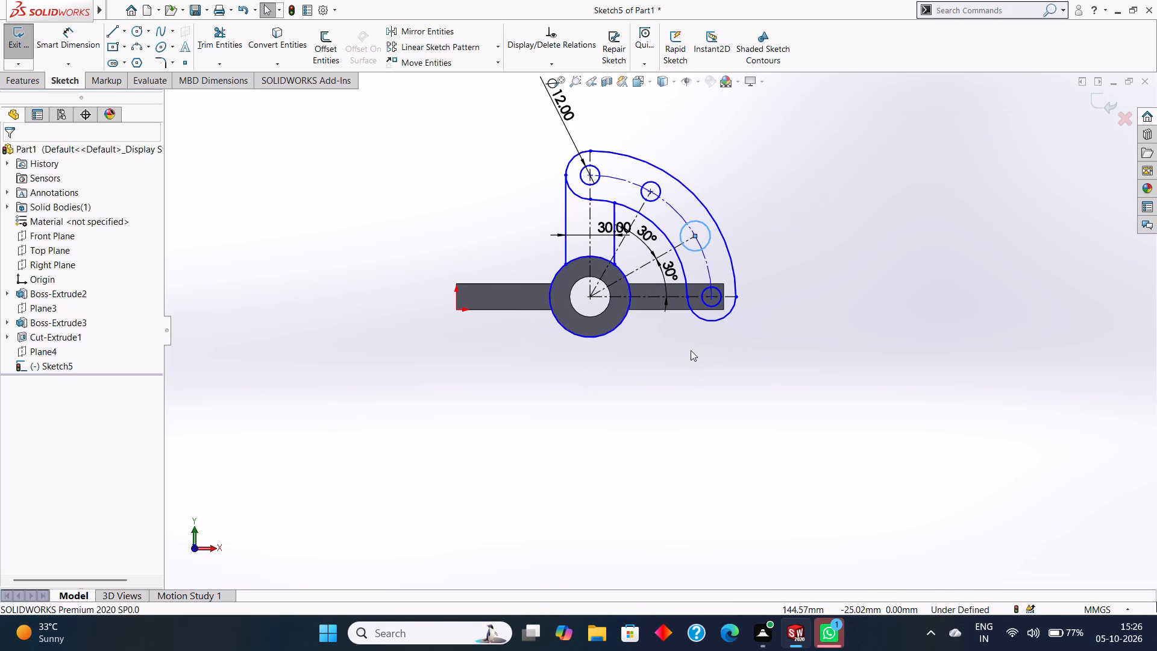
pyautogui.hotkey('ctrl', 'z')
pyautogui.hotkey('ctrl', 'z')
pyautogui.hotkey('ctrl', 'z')
pyautogui.hotkey('ctrl', 'z')
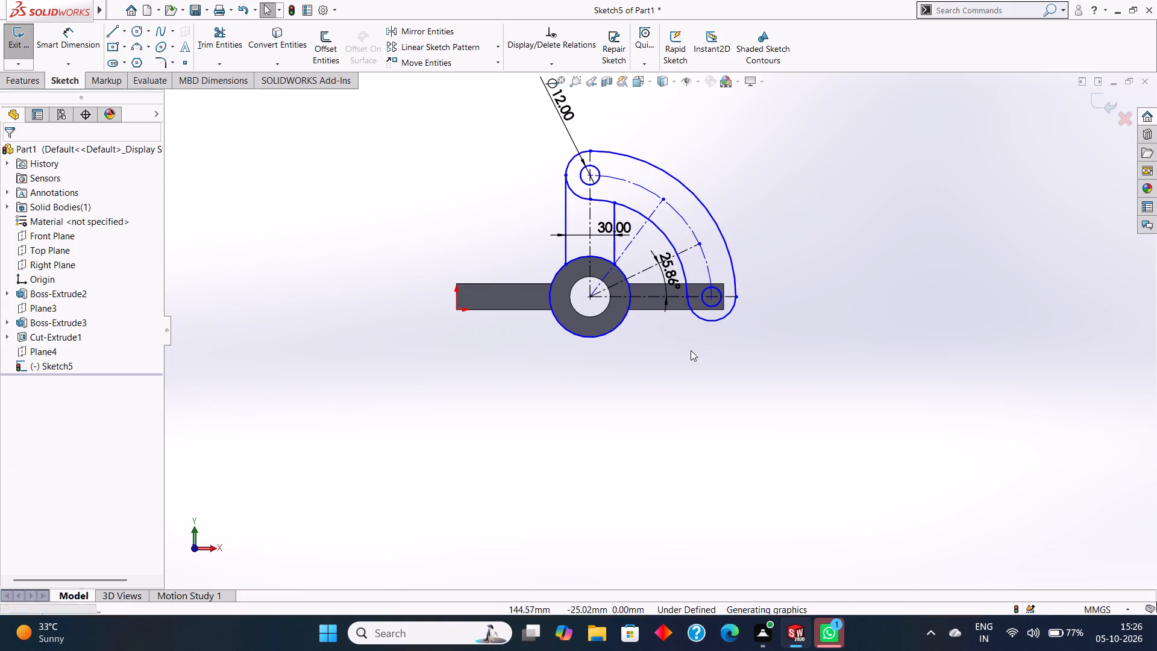
pyautogui.hotkey('ctrl', 'z')
pyautogui.hotkey('ctrl', 'z')
pyautogui.hotkey('ctrl', 'z')
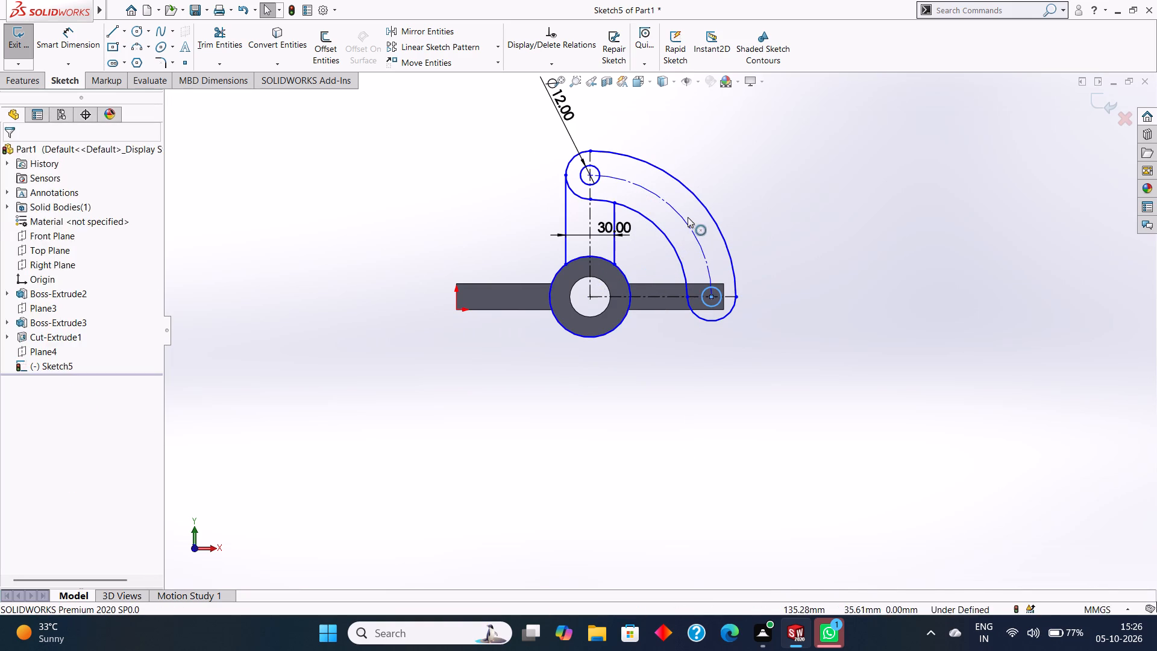
# Undo the arm sketch's end holes and the two vertical lines with their 30 mm spacing dimension.
pyautogui.hotkey('ctrl', 'z')
pyautogui.hotkey('ctrl', 'z')
pyautogui.hotkey('ctrl', 'z')
pyautogui.hotkey('ctrl', 'z')
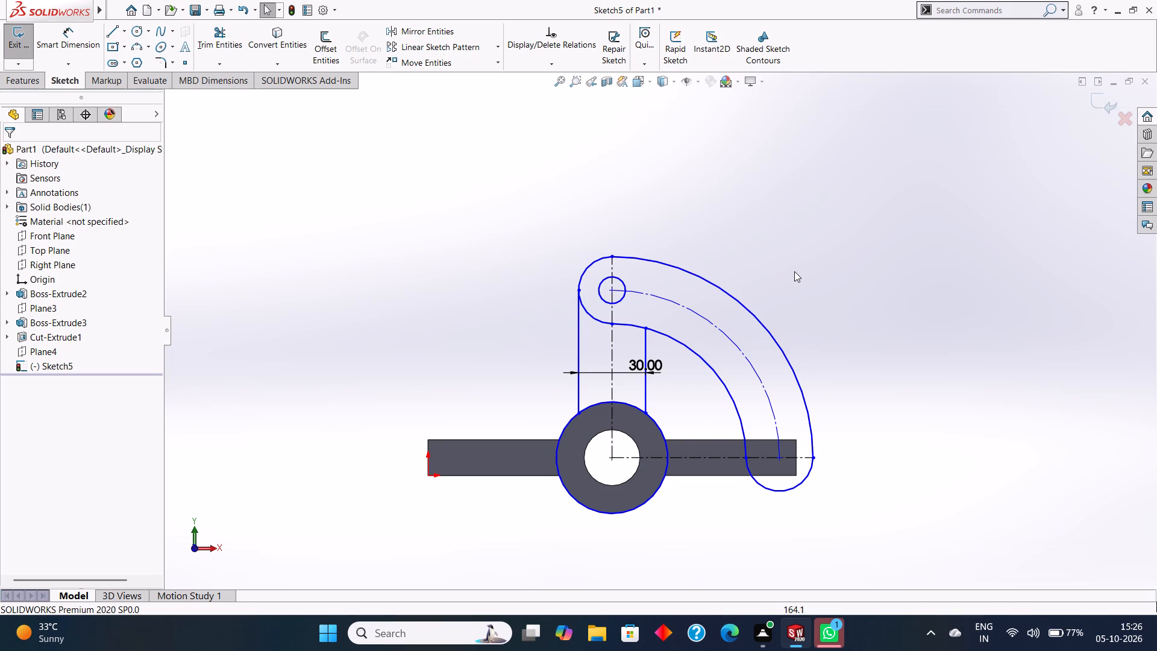
pyautogui.hotkey('ctrl', 'z')
pyautogui.hotkey('ctrl', 'z')
pyautogui.hotkey('ctrl', 'z')
pyautogui.hotkey('ctrl', 'z')
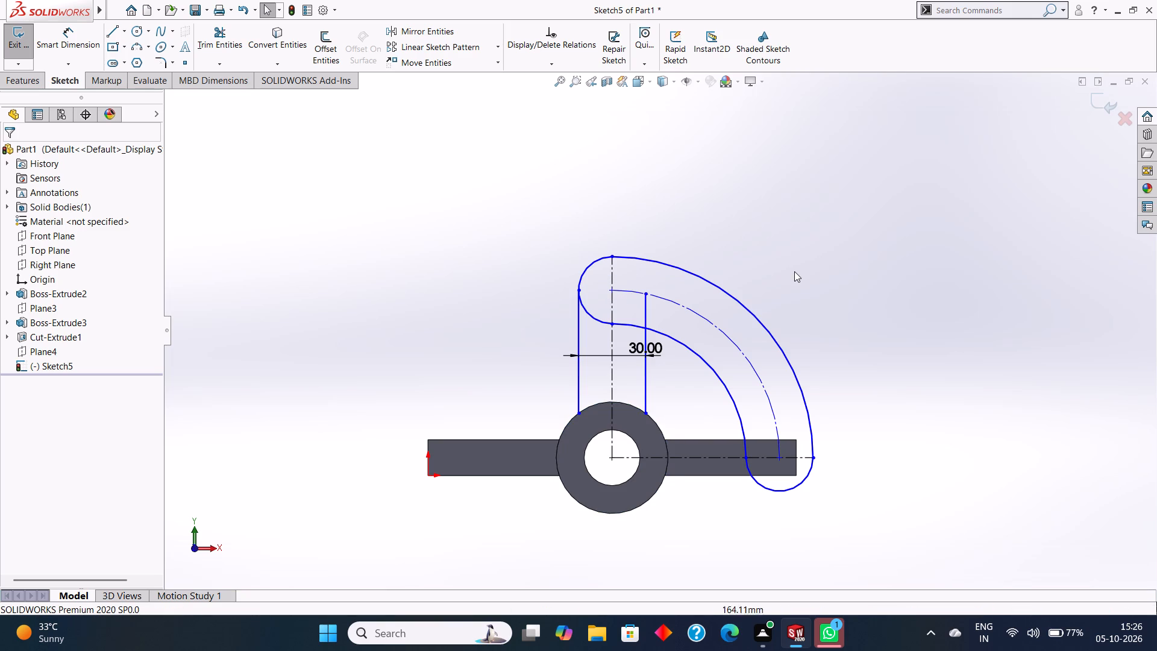
pyautogui.hotkey('ctrl', 'z')
pyautogui.hotkey('ctrl', 'z')
pyautogui.hotkey('ctrl', 'z')
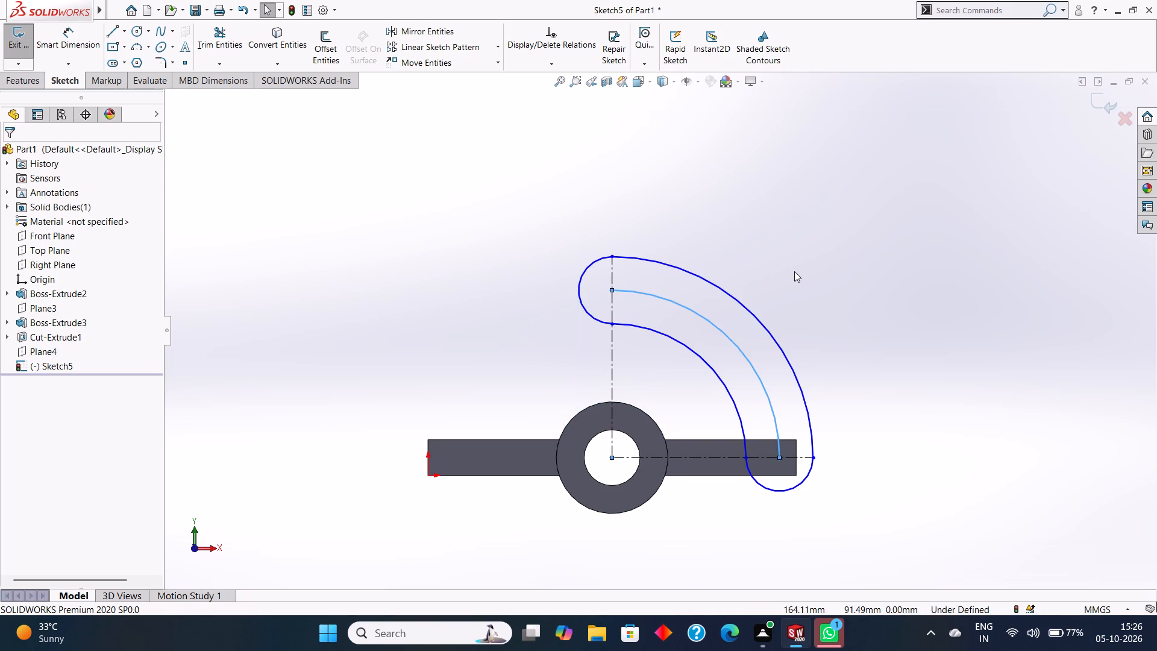
# Undo the trimming of the arm's rounded ends and the end circle drawn over the block.
pyautogui.hotkey('ctrl', 'z')
pyautogui.hotkey('ctrl', 'z')
pyautogui.hotkey('ctrl', 'z')
pyautogui.hotkey('ctrl', 'z')
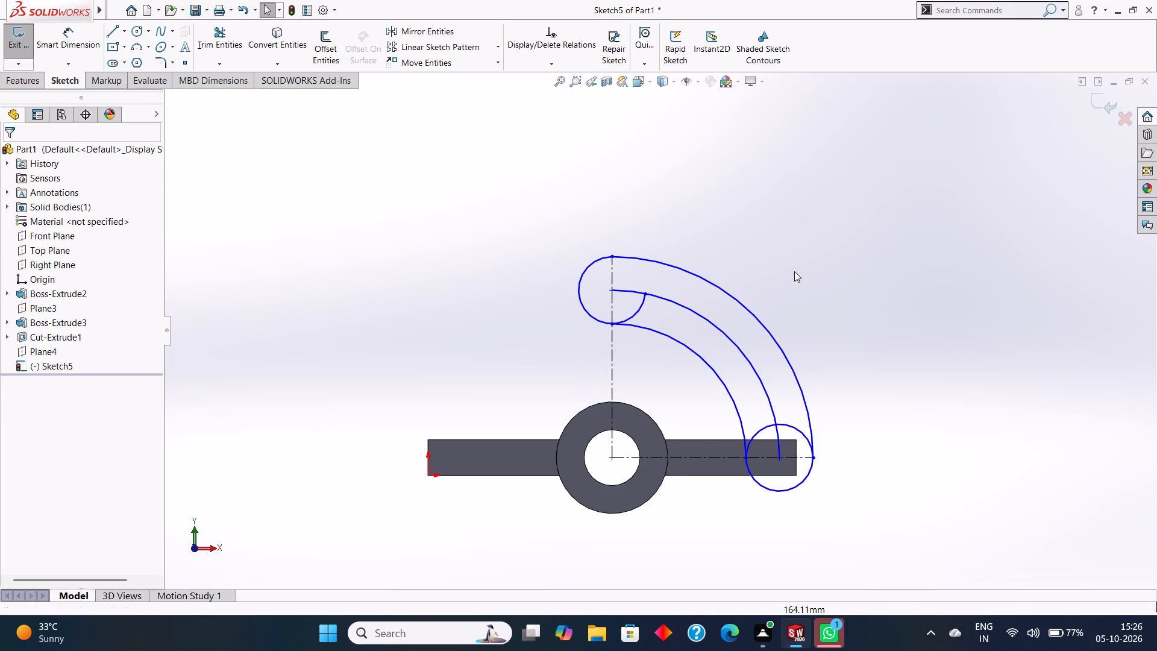
pyautogui.hotkey('ctrl', 'z')
pyautogui.hotkey('ctrl', 'z')
pyautogui.hotkey('ctrl', 'z')
pyautogui.hotkey('ctrl', 'z')
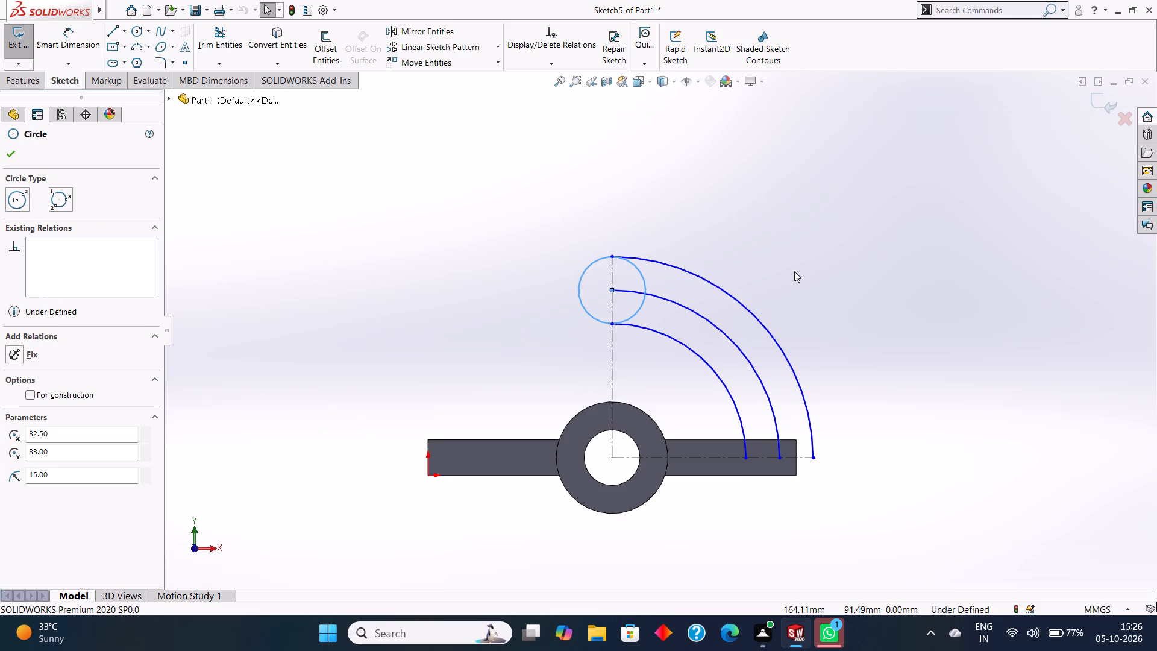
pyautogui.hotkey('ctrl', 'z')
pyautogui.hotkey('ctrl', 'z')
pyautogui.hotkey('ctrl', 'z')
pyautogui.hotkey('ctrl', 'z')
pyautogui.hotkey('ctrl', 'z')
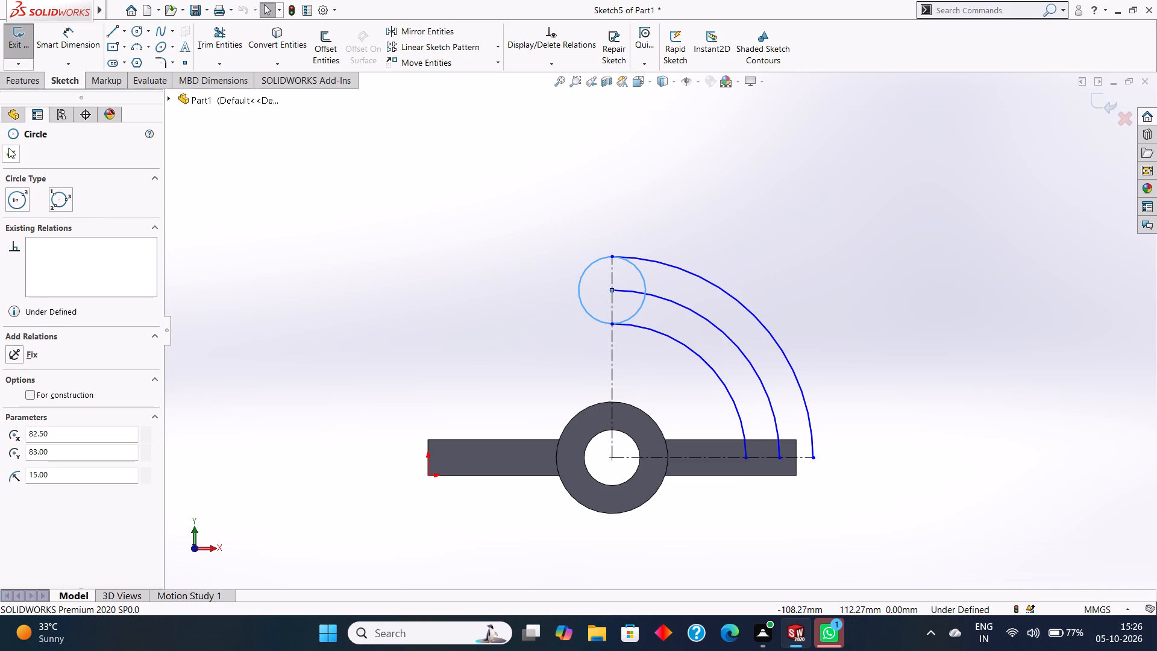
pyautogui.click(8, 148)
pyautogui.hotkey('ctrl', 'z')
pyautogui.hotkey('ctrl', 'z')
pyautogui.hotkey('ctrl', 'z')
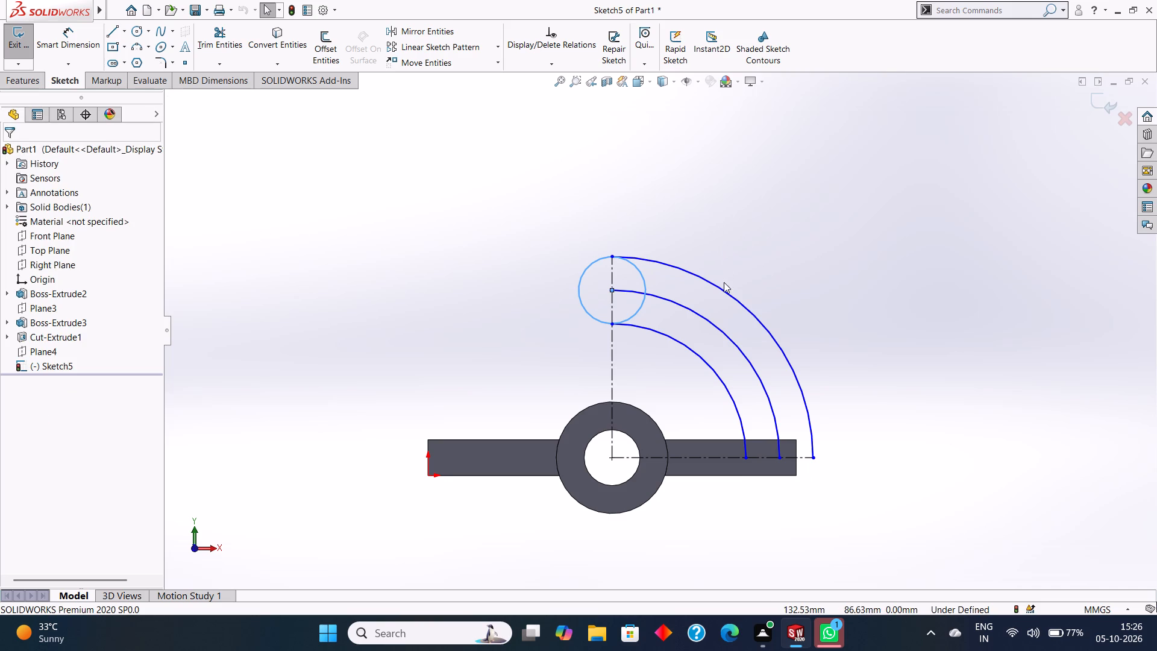
# Delete the three concentric arcs and the upper end circle from the arm sketch, leaving only the two centrelines.
pyautogui.rightClick(724, 289)
pyautogui.click(765, 486)
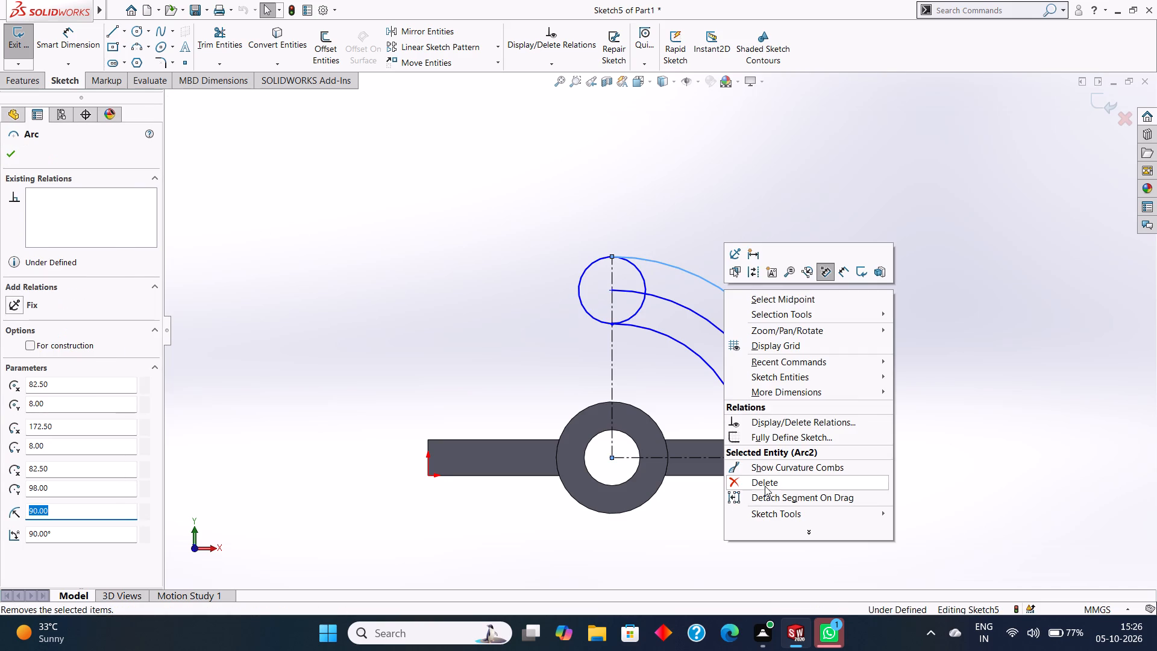
pyautogui.rightClick(690, 308)
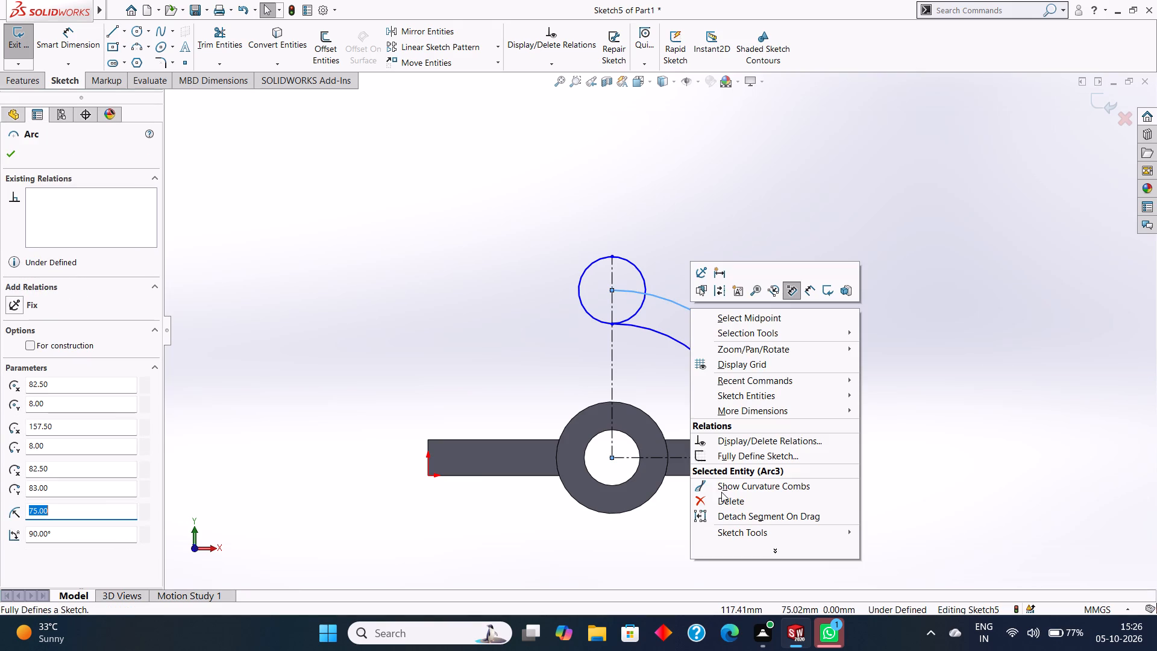
pyautogui.click(724, 500)
pyautogui.rightClick(642, 272)
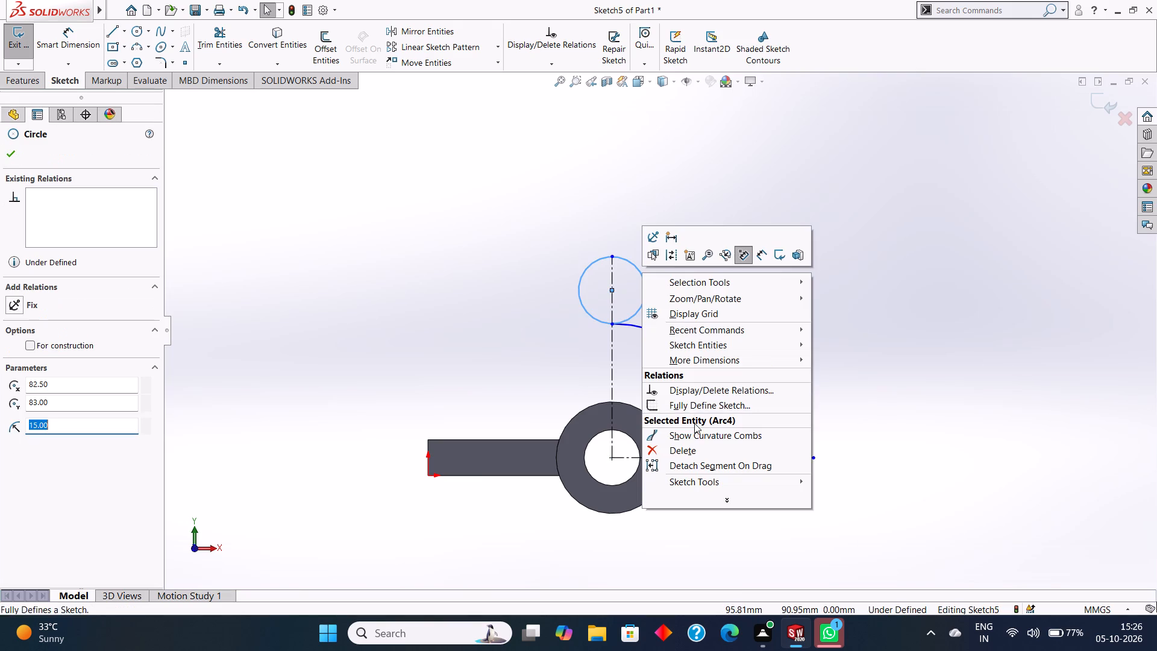
pyautogui.click(697, 448)
pyautogui.rightClick(674, 338)
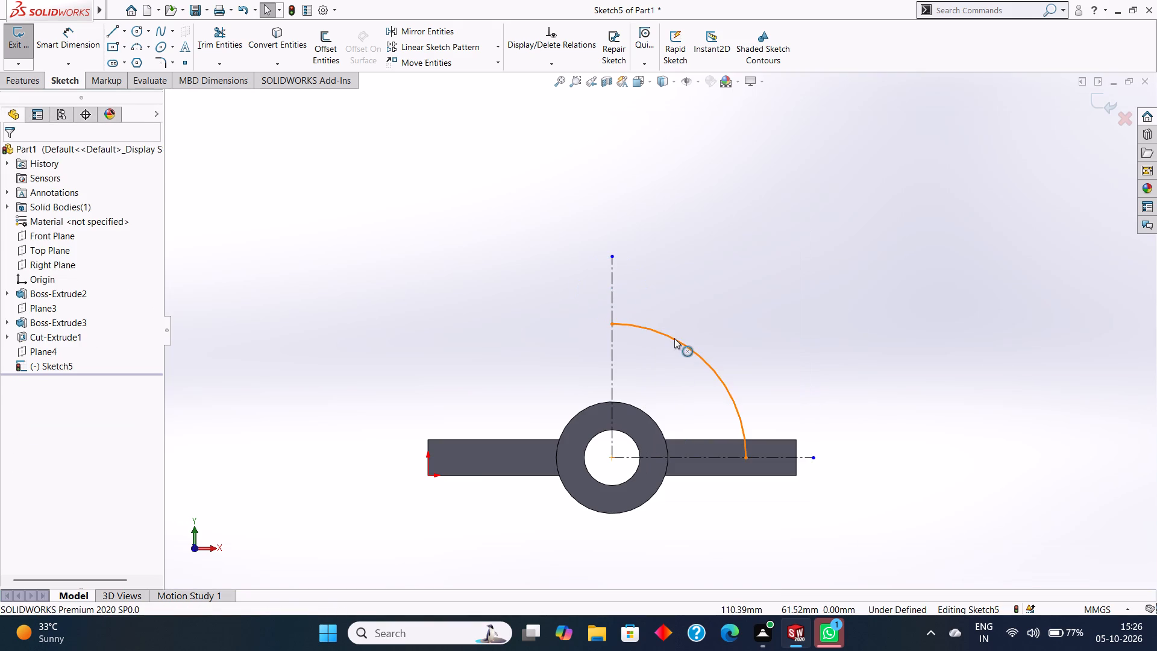
pyautogui.click(718, 529)
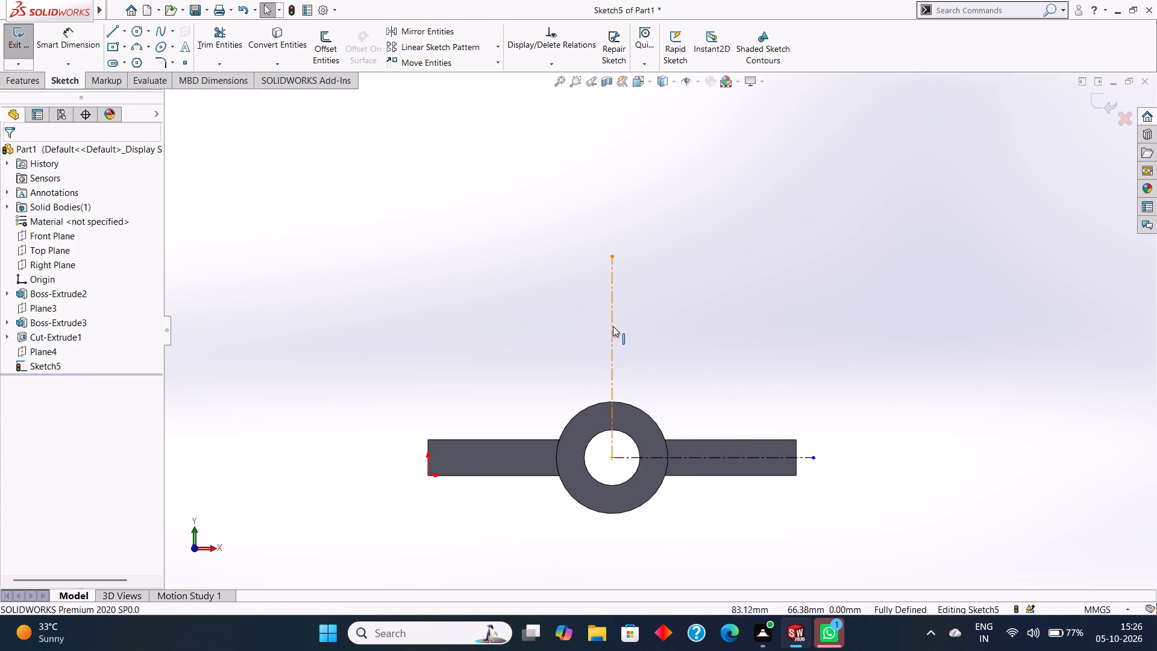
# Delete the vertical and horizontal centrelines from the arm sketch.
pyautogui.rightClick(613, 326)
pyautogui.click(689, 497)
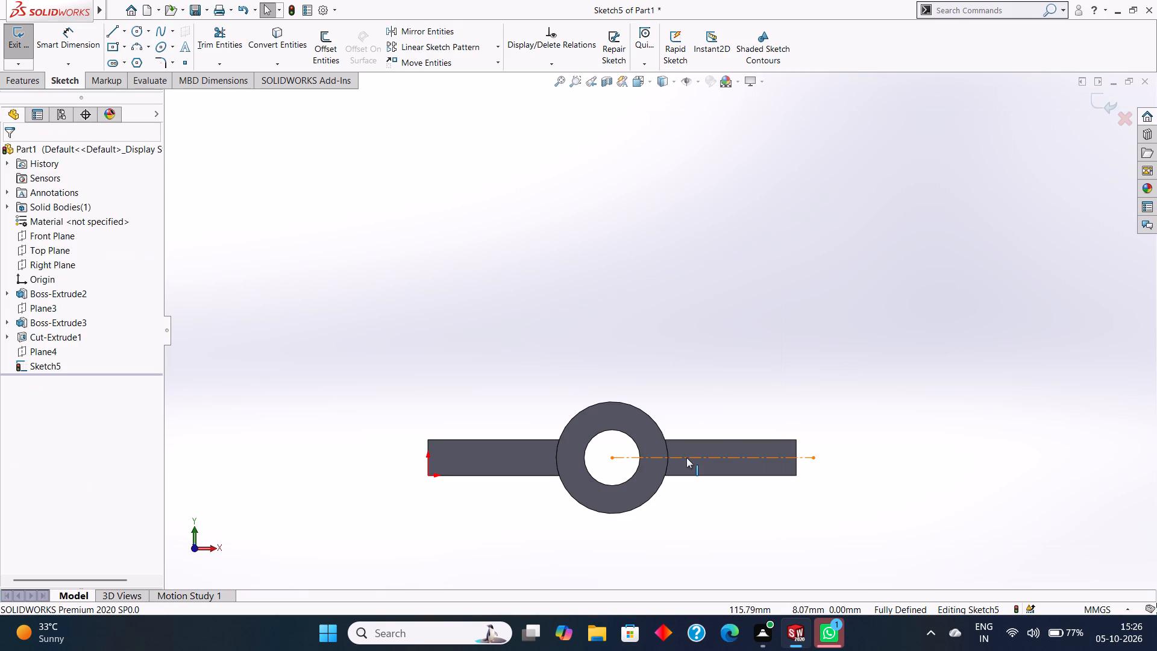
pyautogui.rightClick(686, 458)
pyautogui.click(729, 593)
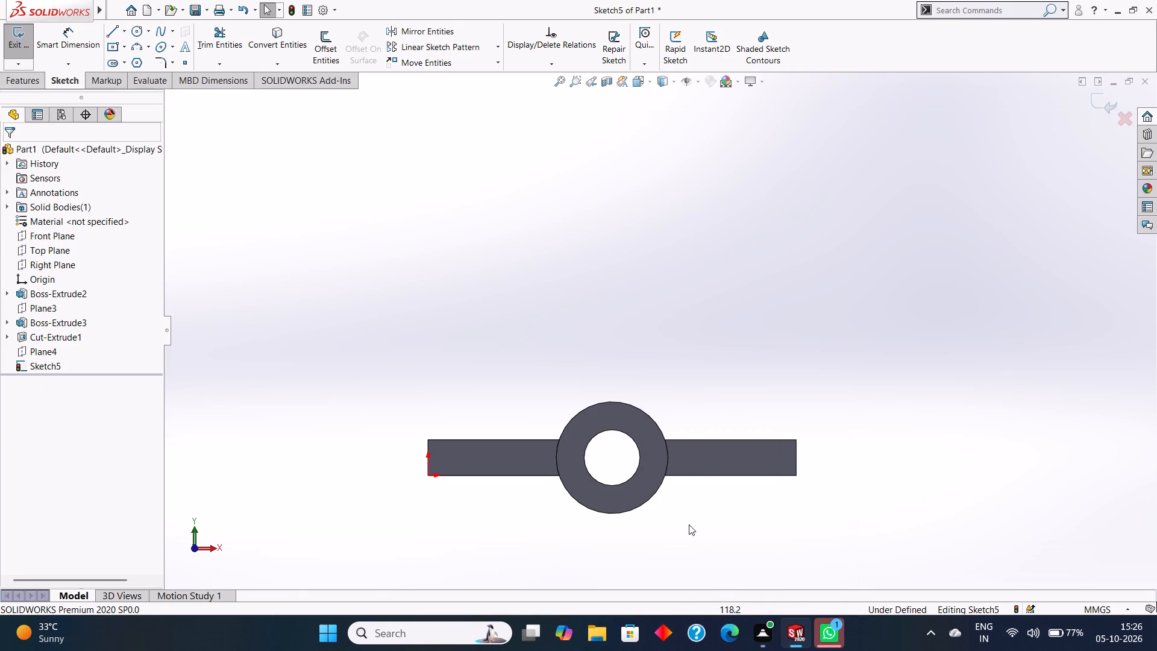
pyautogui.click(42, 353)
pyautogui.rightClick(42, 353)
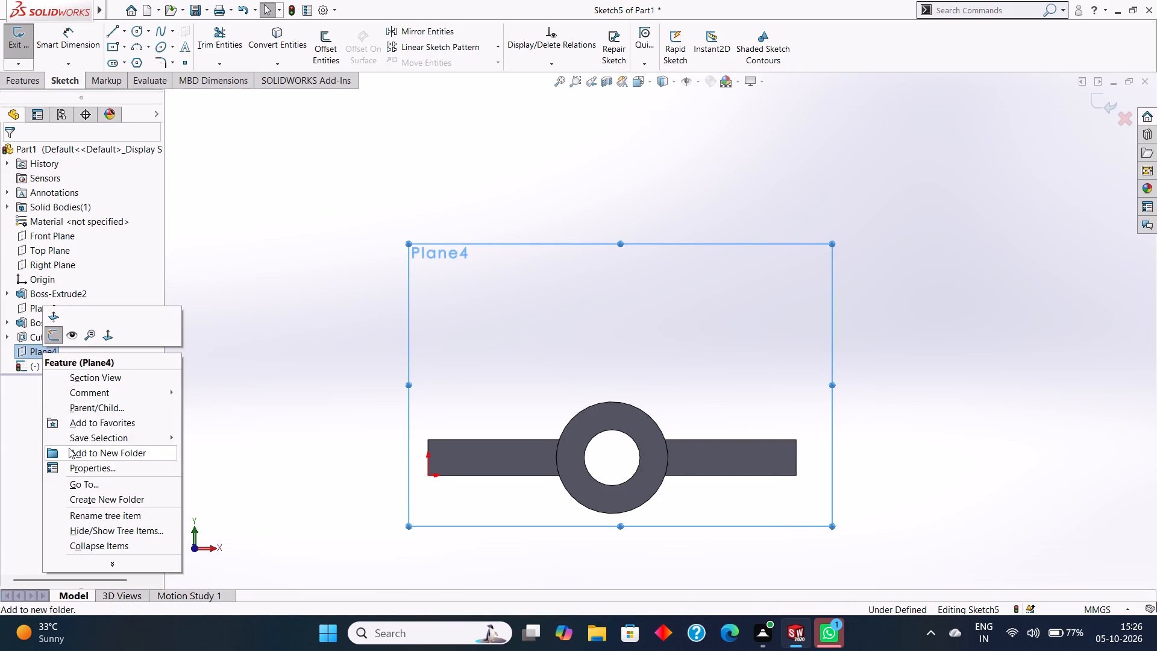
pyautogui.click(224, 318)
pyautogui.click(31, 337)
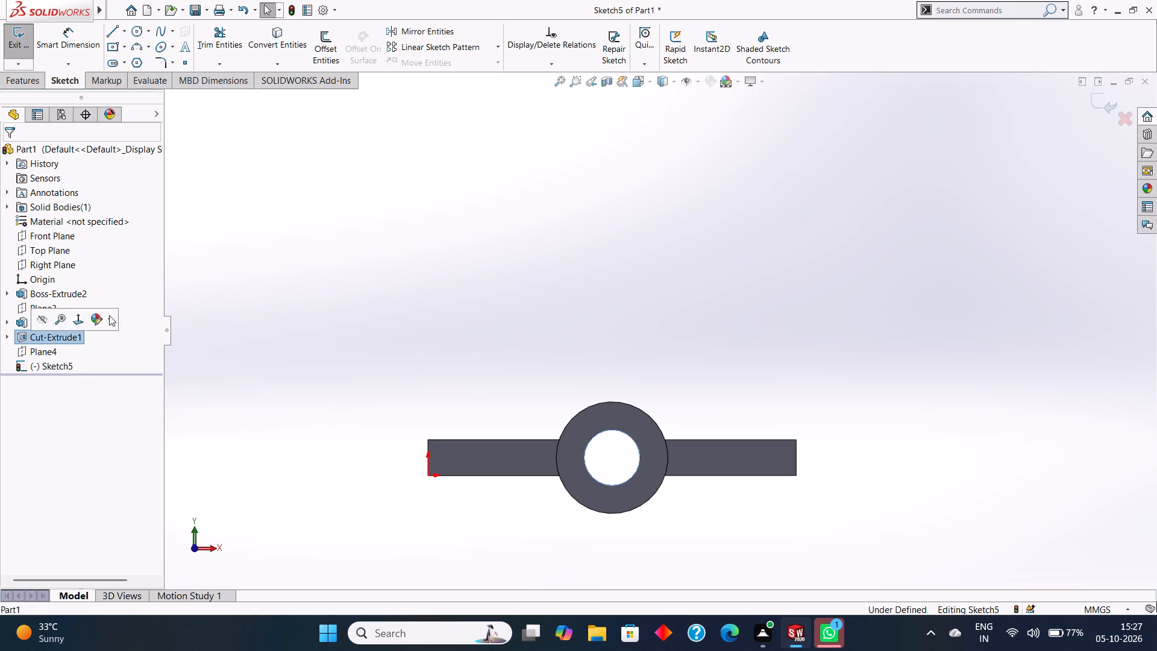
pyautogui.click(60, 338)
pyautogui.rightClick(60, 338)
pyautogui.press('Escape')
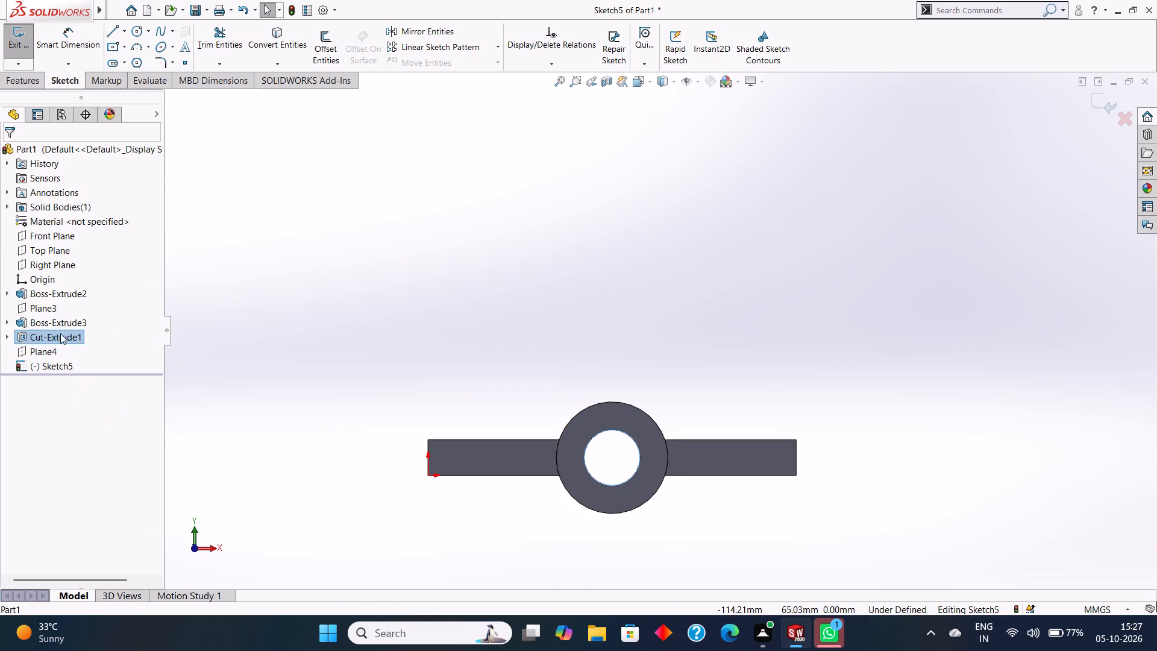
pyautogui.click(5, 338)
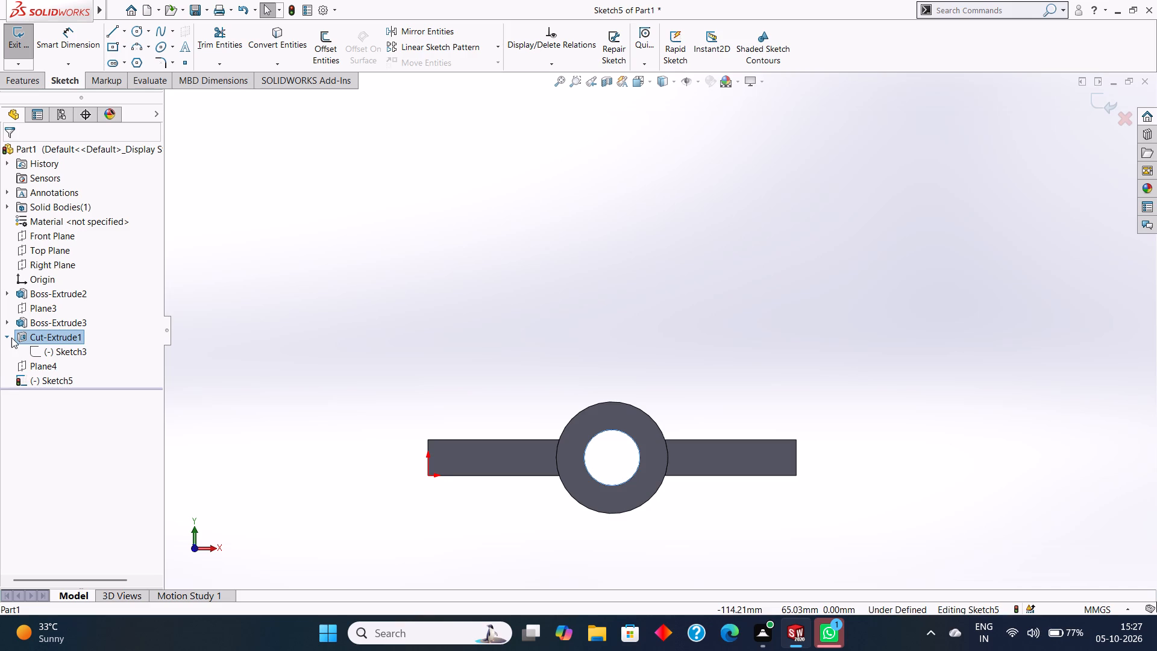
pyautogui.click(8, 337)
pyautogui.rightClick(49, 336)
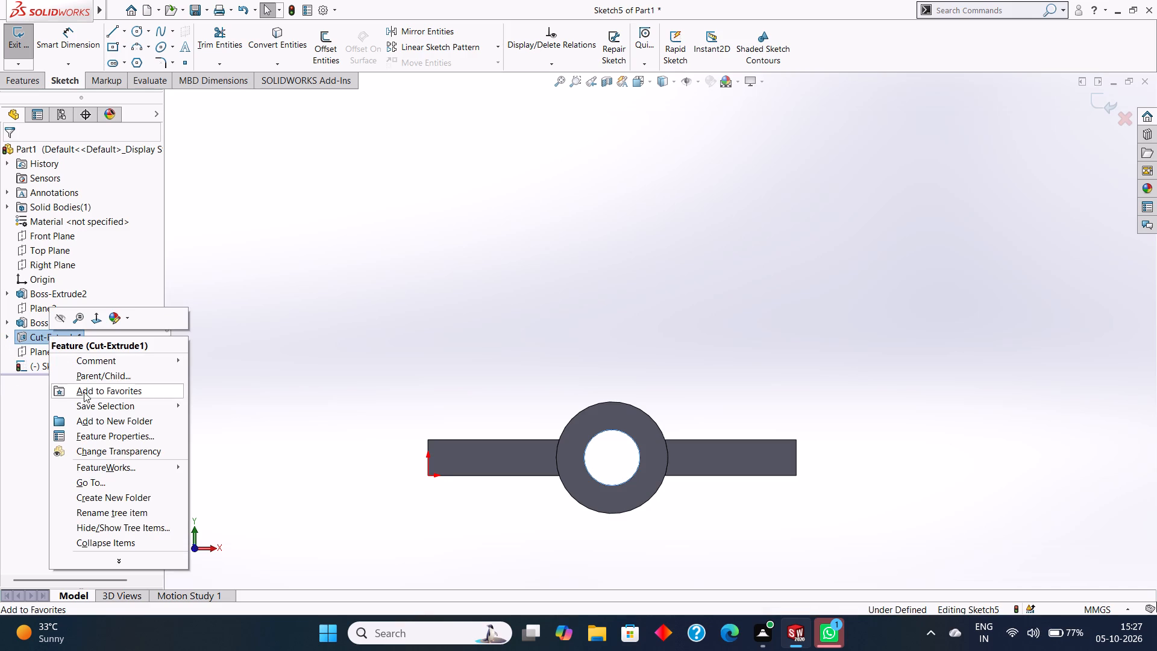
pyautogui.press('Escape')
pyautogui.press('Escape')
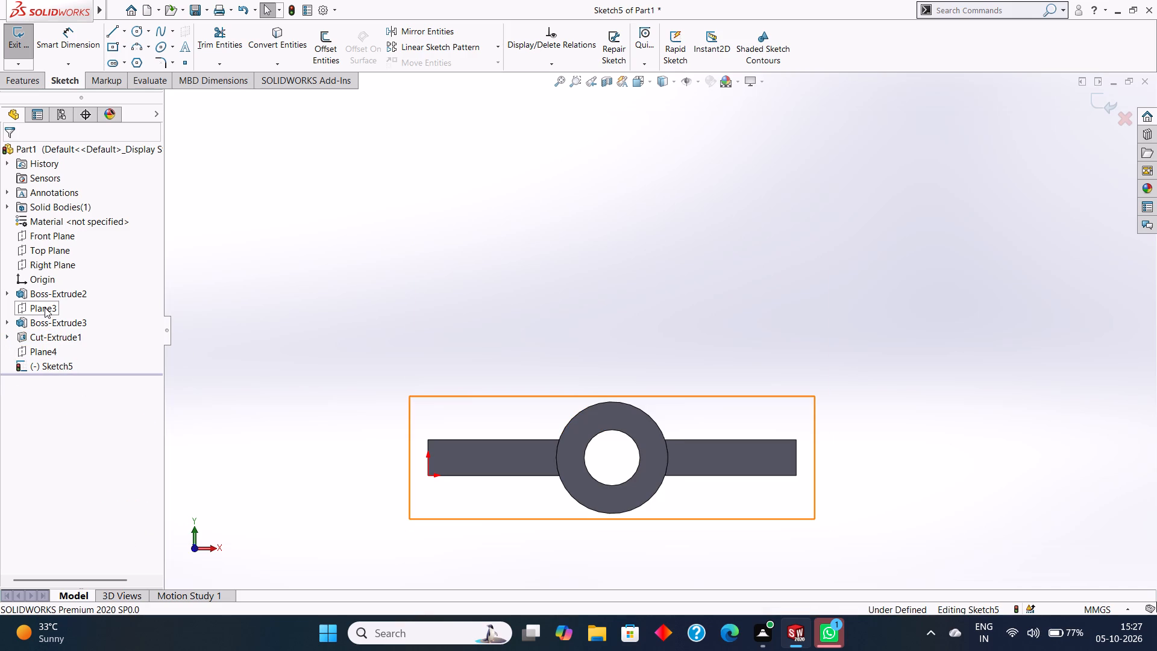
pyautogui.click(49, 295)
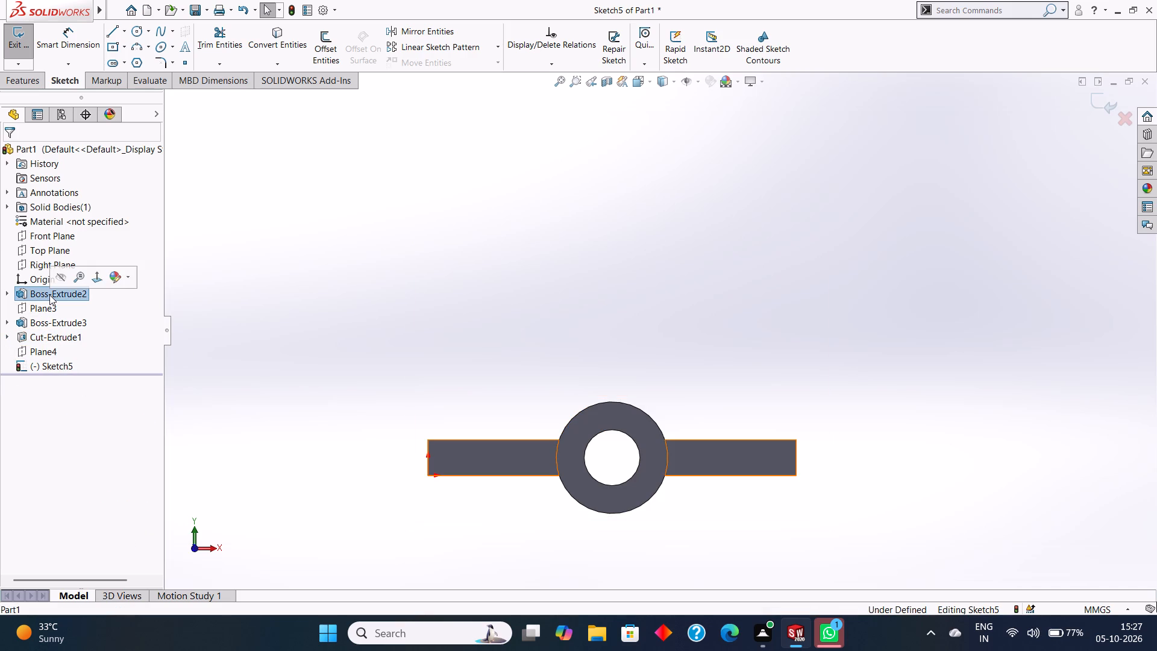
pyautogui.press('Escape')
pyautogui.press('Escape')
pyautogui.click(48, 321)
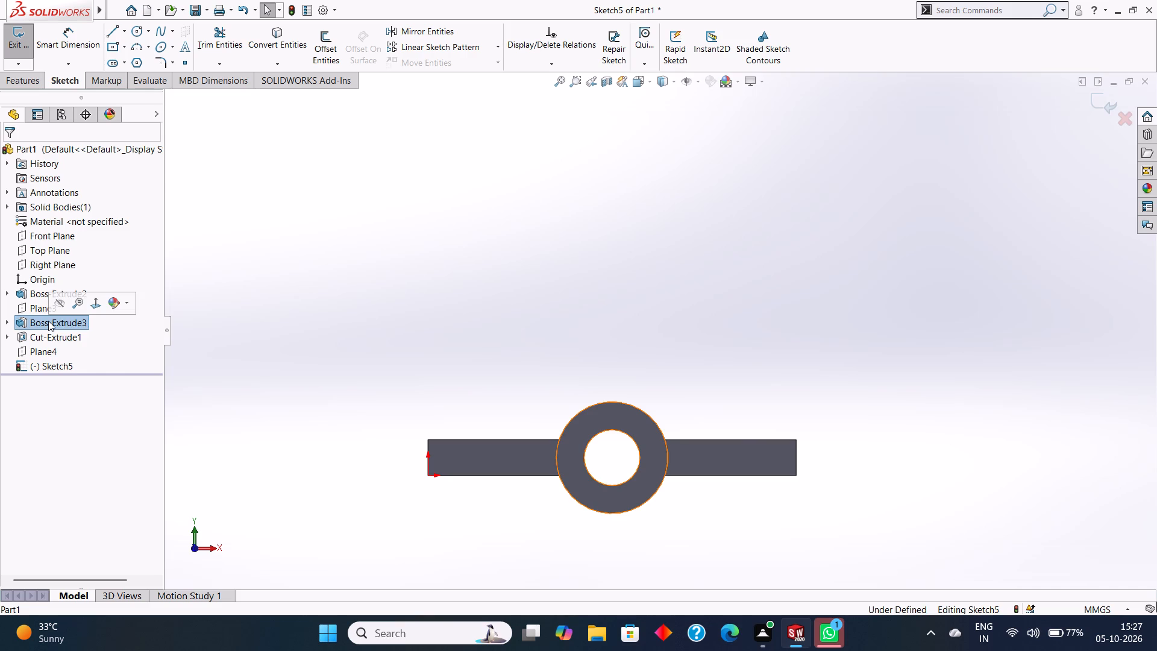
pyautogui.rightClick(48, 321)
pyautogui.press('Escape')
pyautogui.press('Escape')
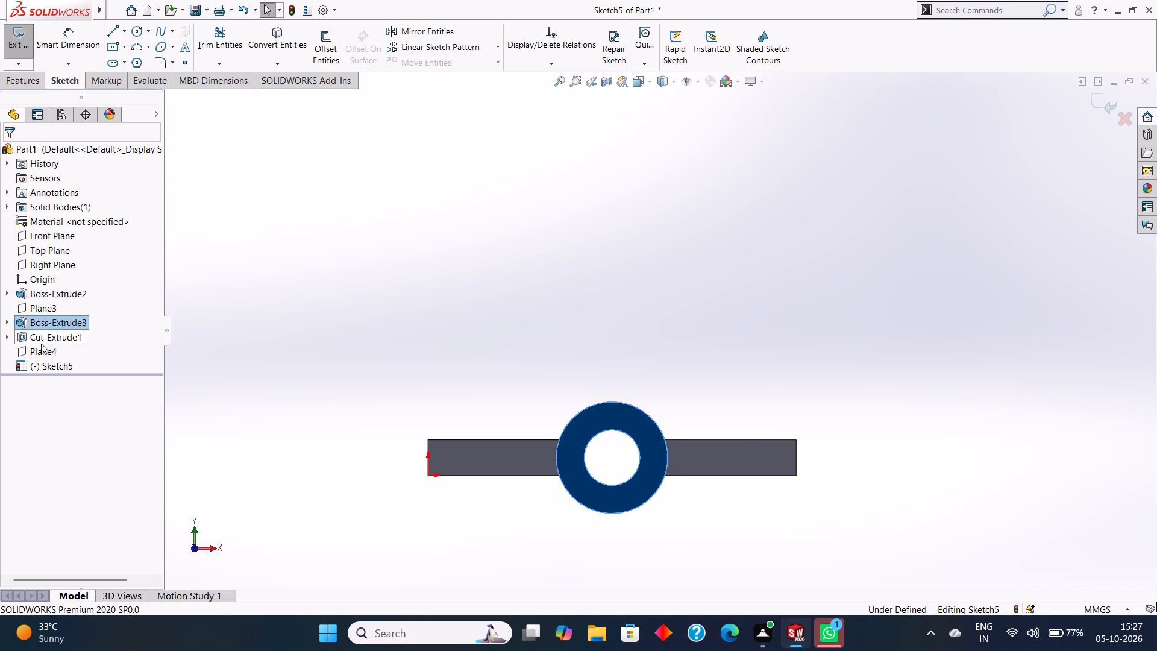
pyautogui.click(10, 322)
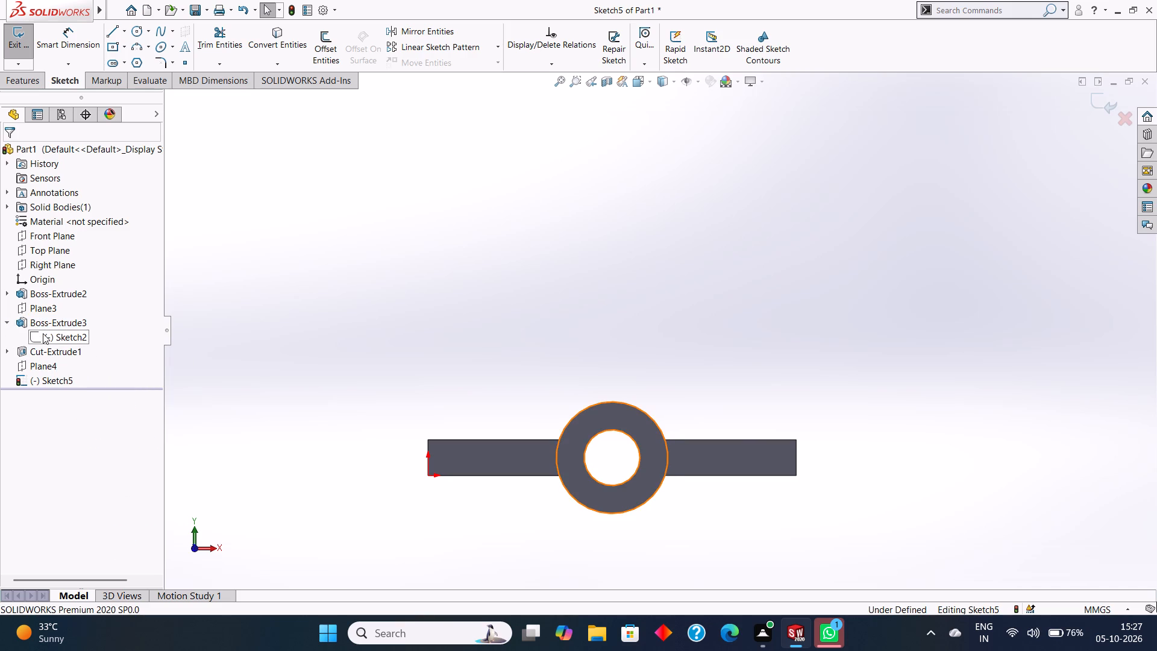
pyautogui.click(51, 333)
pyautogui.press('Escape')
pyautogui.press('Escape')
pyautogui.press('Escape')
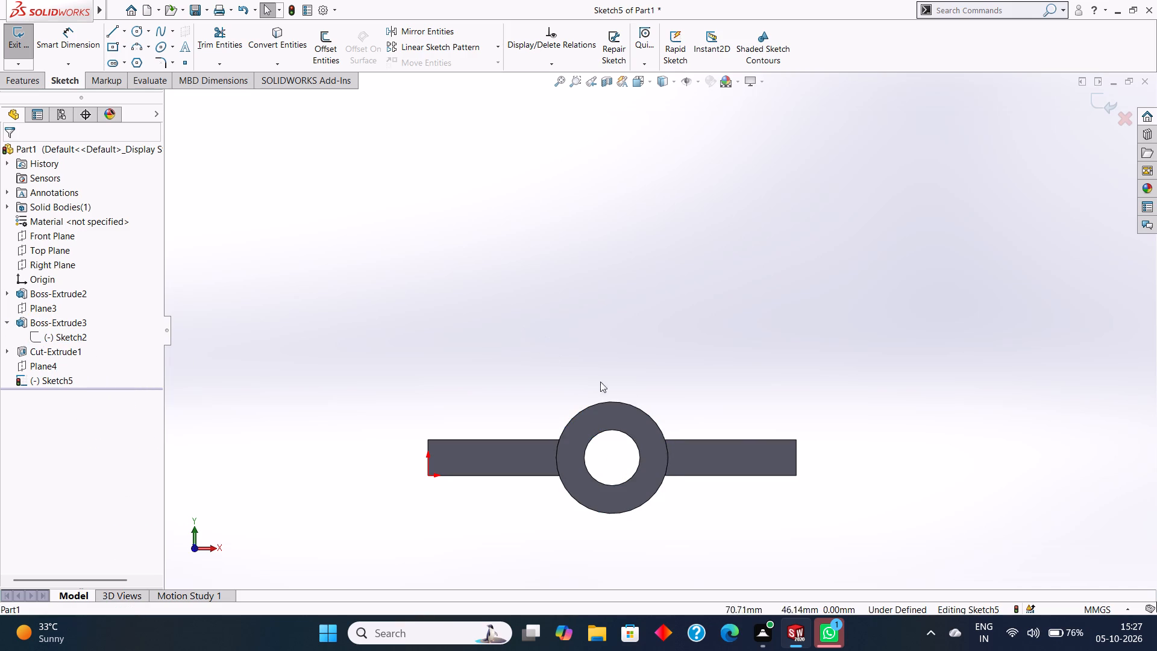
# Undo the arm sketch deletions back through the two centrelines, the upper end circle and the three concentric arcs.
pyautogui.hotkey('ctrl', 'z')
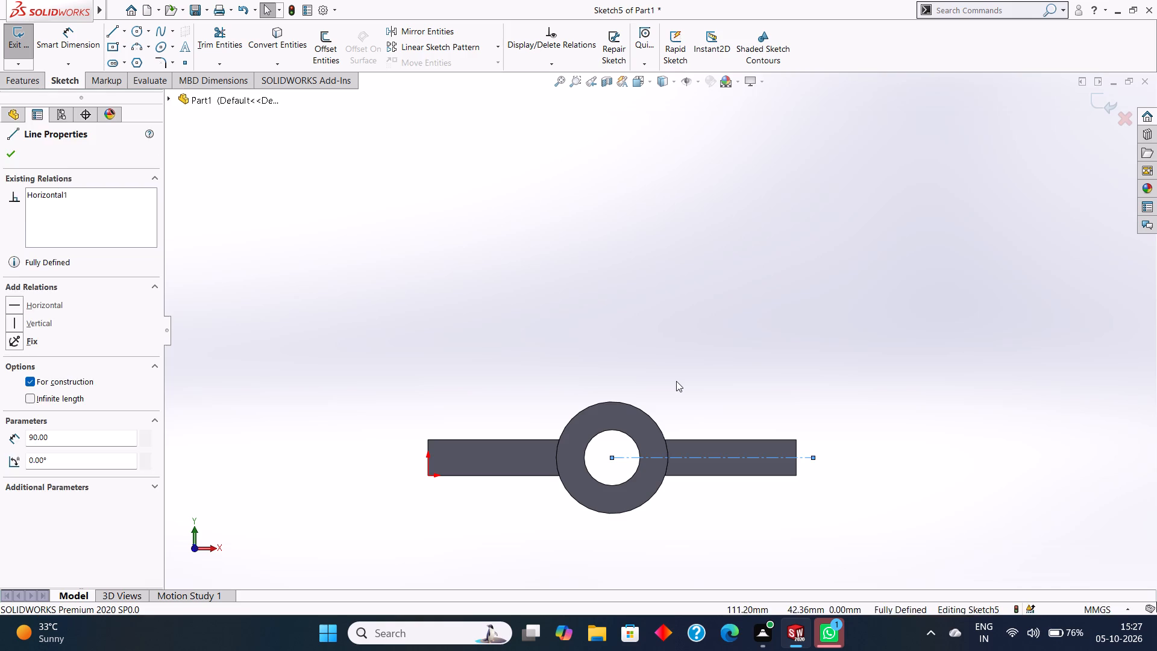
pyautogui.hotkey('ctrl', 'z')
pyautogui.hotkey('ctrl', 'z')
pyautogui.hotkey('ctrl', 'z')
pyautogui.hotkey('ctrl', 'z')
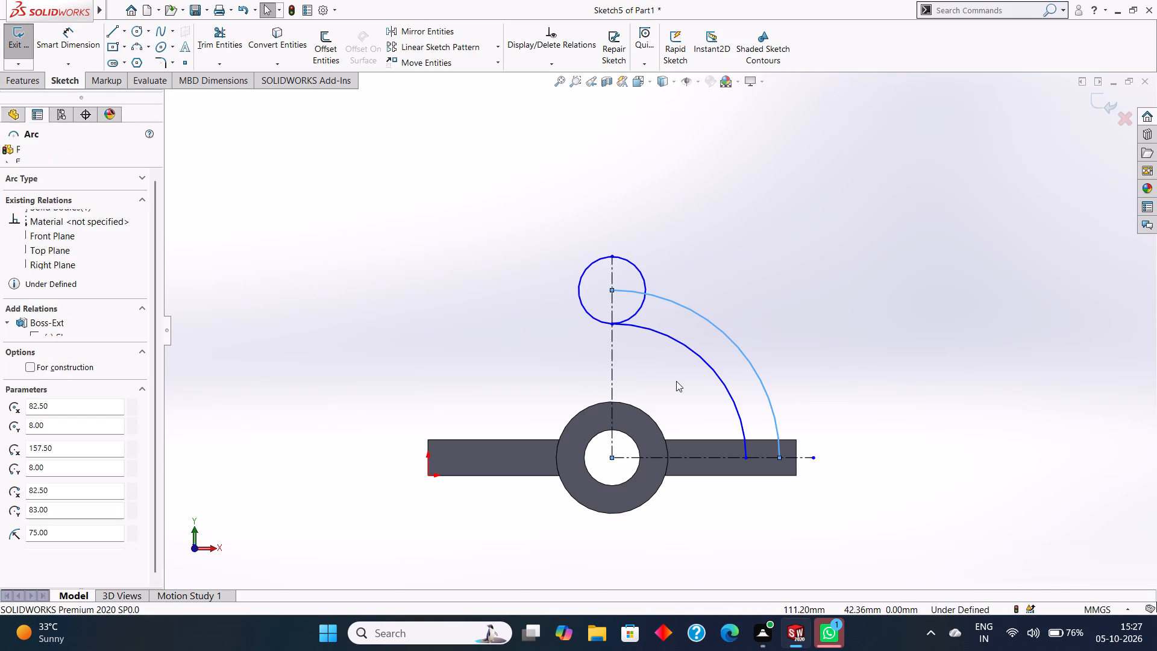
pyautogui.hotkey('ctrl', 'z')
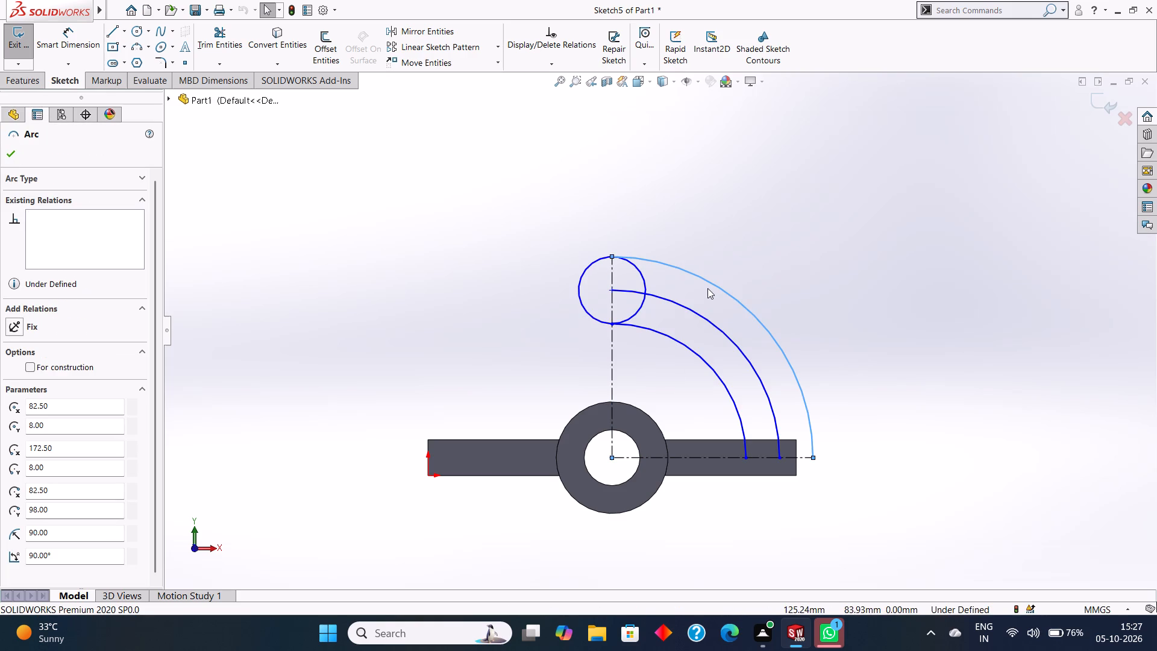
# Delete the three concentric arcs and the upper end circle from the arm sketch.
pyautogui.rightClick(708, 284)
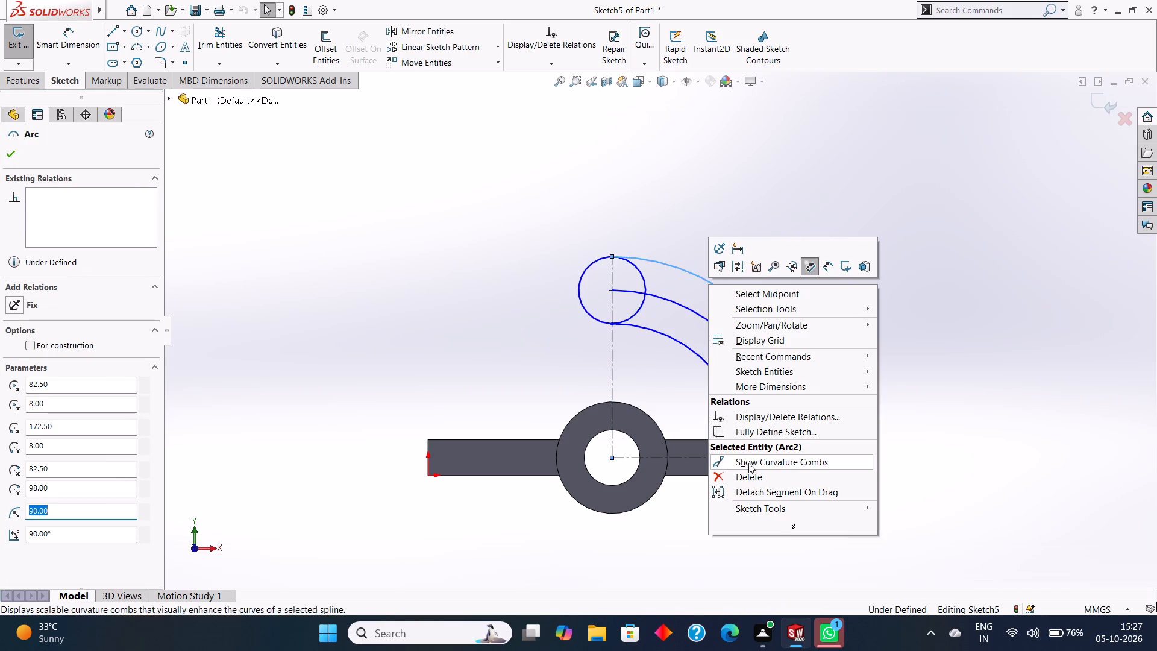
pyautogui.click(751, 474)
pyautogui.rightClick(692, 314)
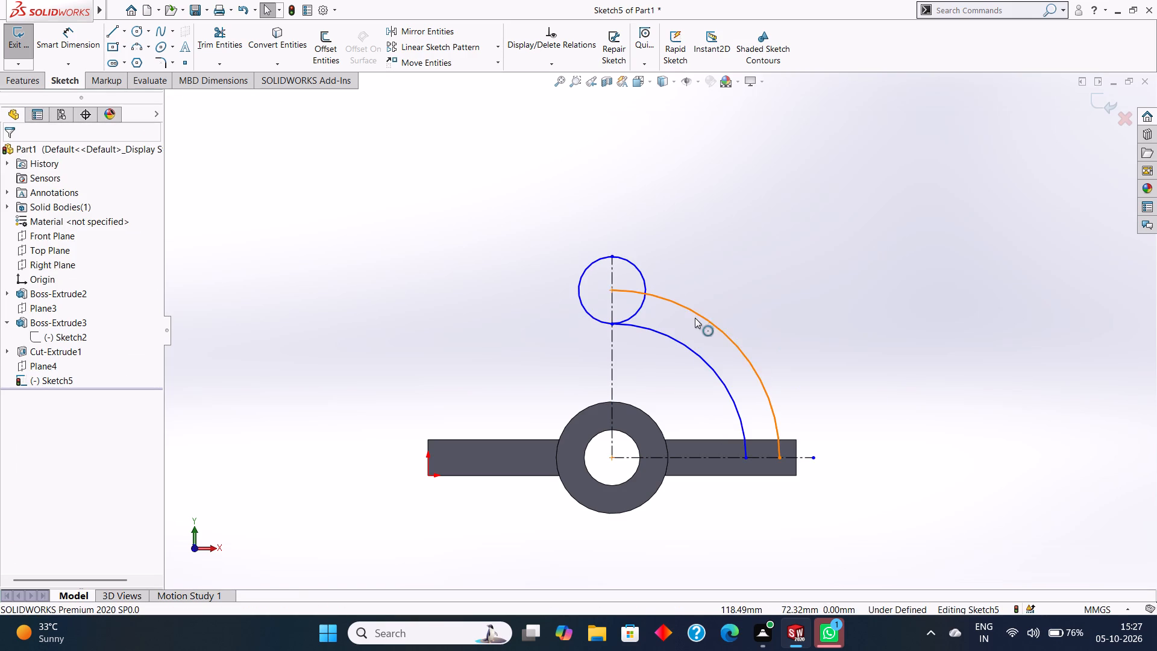
pyautogui.click(743, 503)
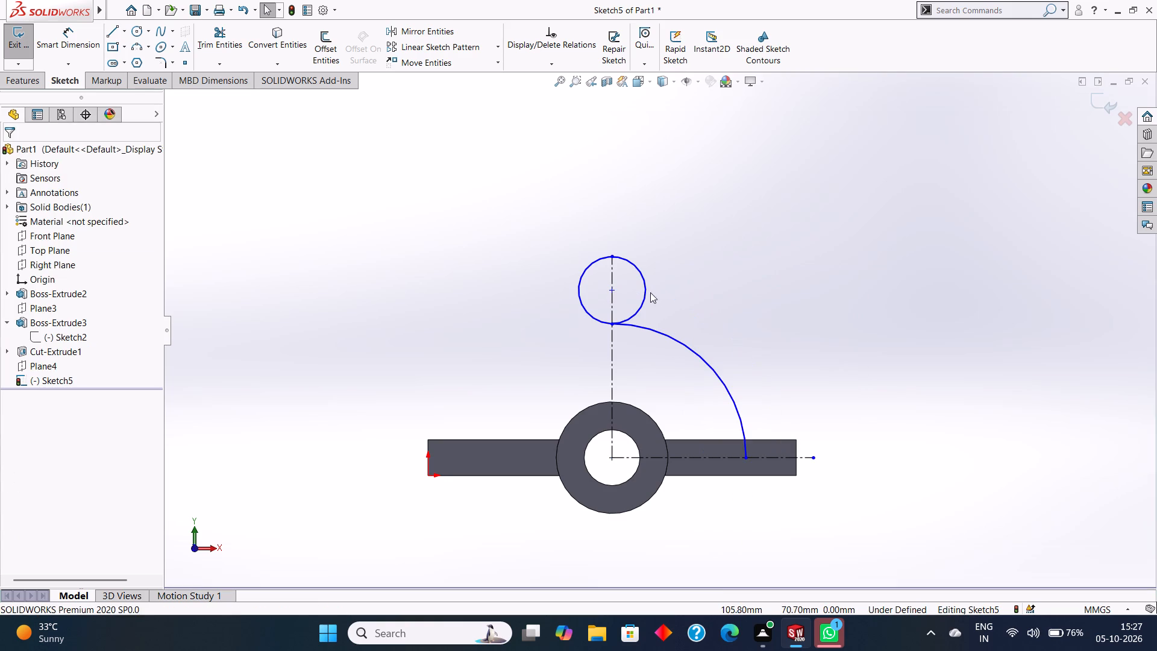
pyautogui.rightClick(644, 281)
pyautogui.click(694, 453)
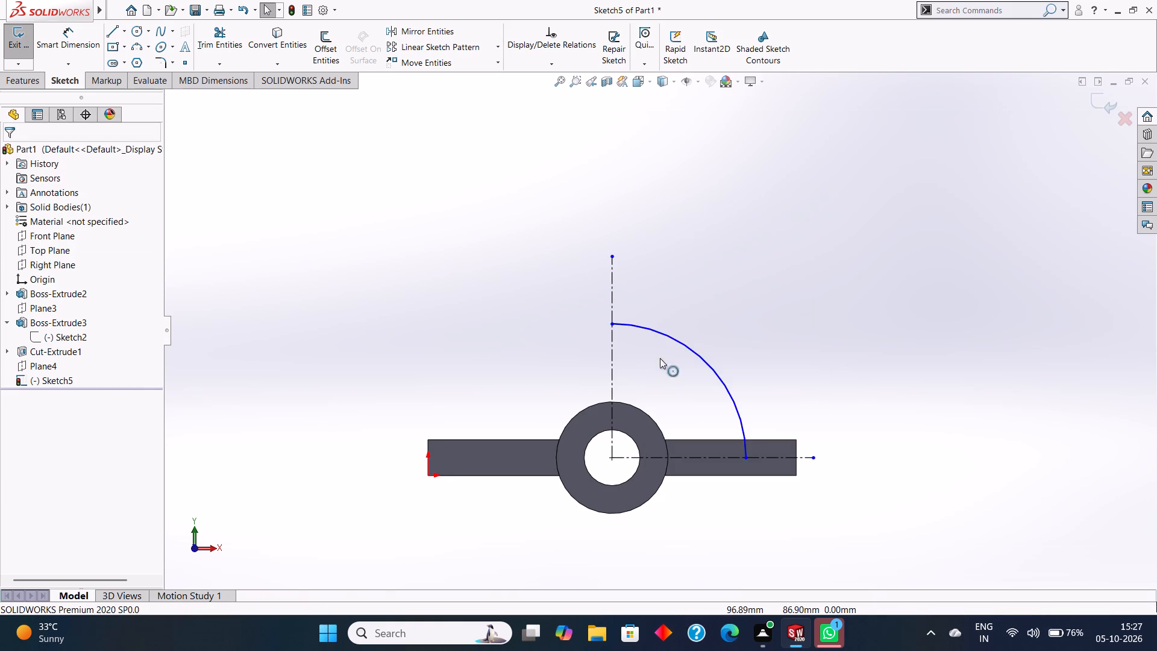
pyautogui.rightClick(662, 332)
pyautogui.click(701, 523)
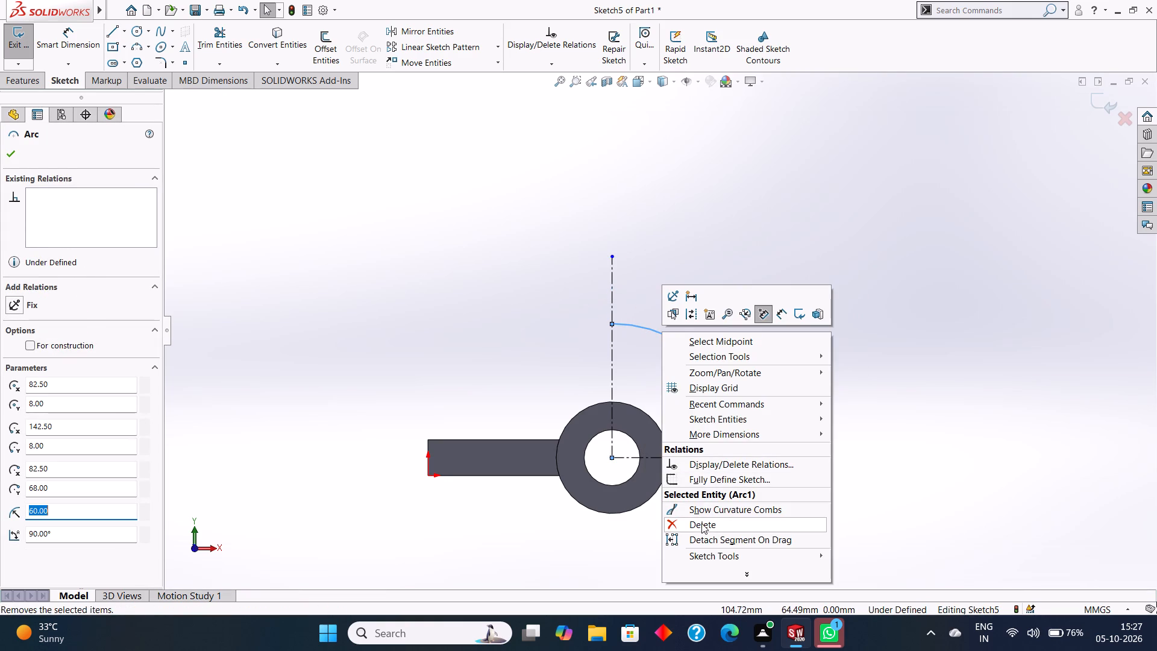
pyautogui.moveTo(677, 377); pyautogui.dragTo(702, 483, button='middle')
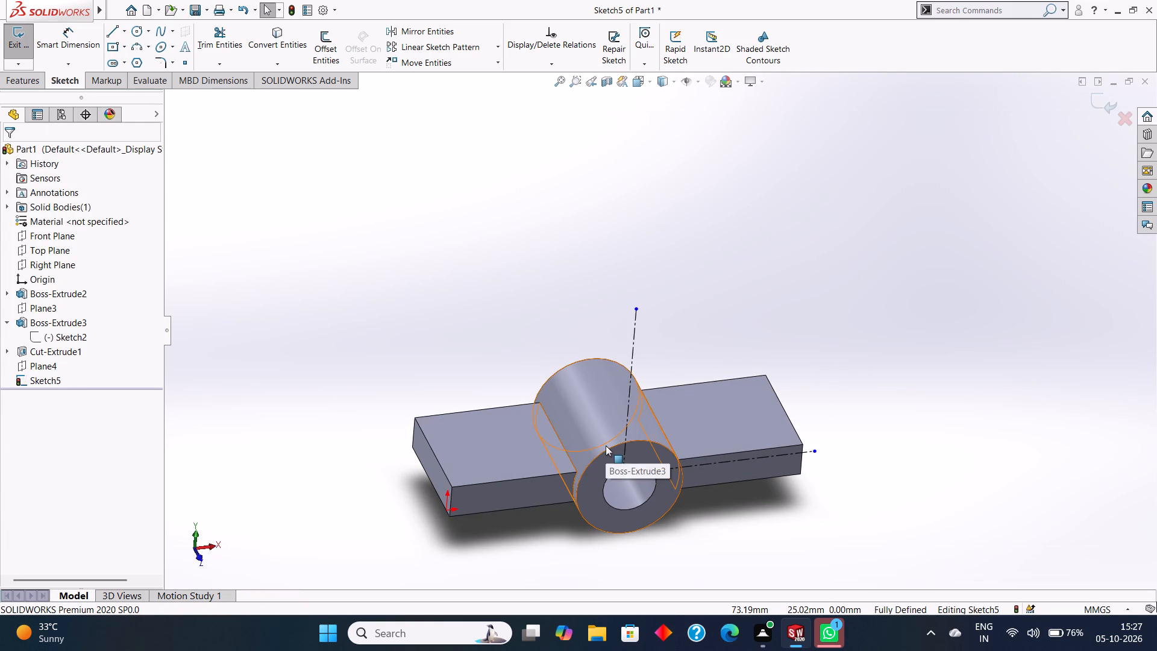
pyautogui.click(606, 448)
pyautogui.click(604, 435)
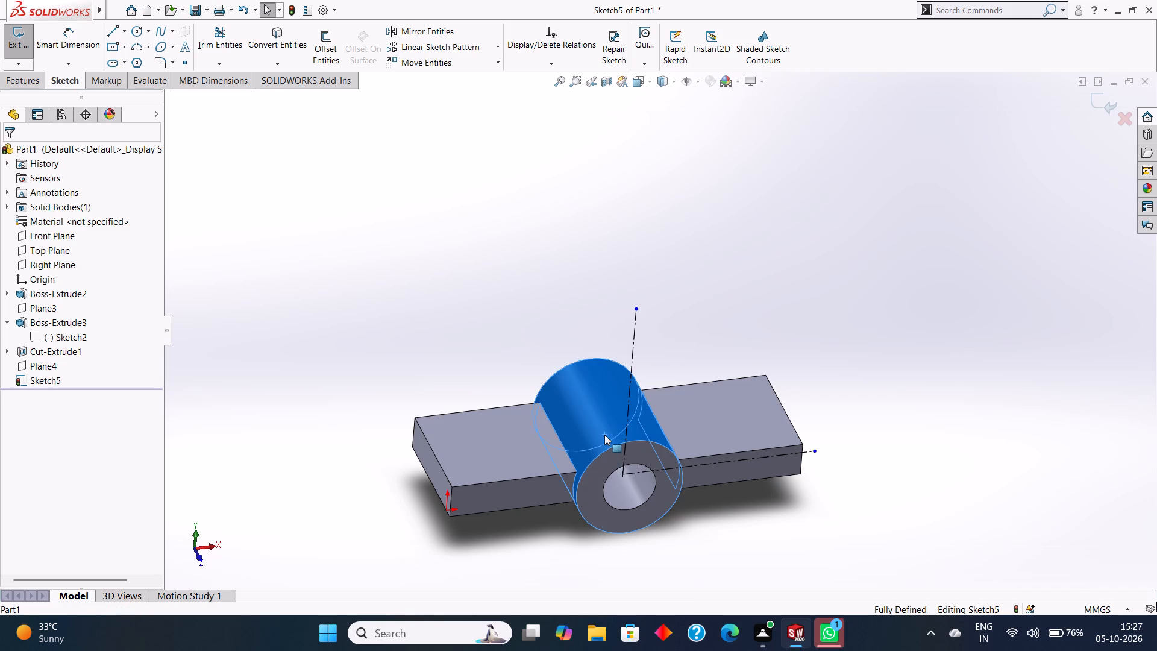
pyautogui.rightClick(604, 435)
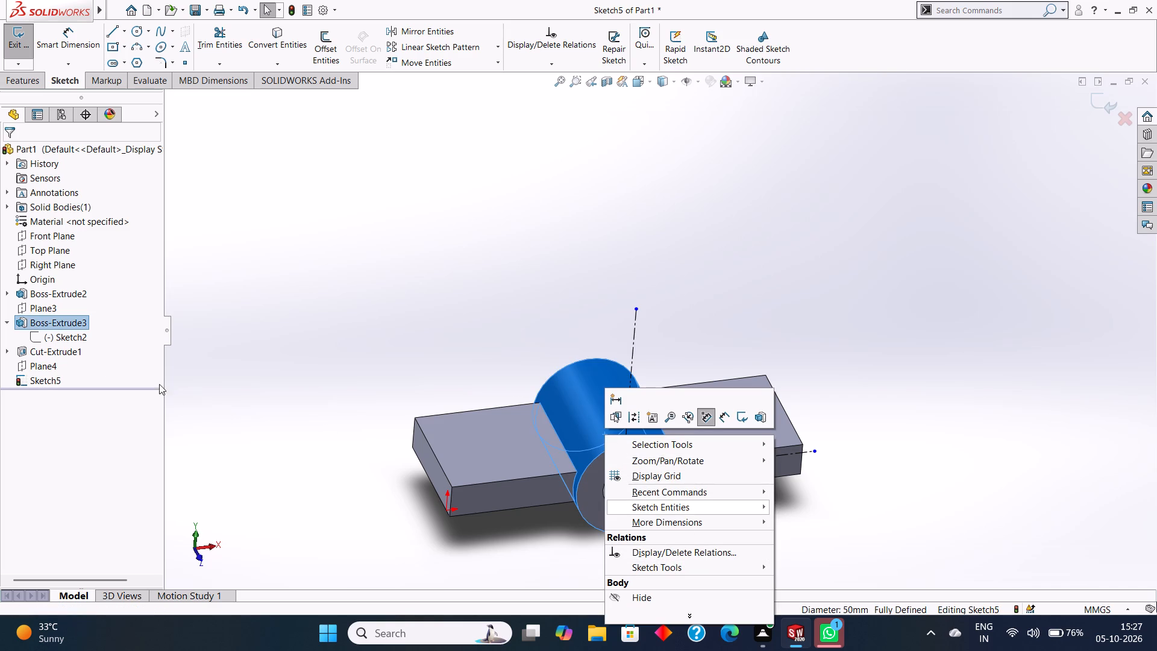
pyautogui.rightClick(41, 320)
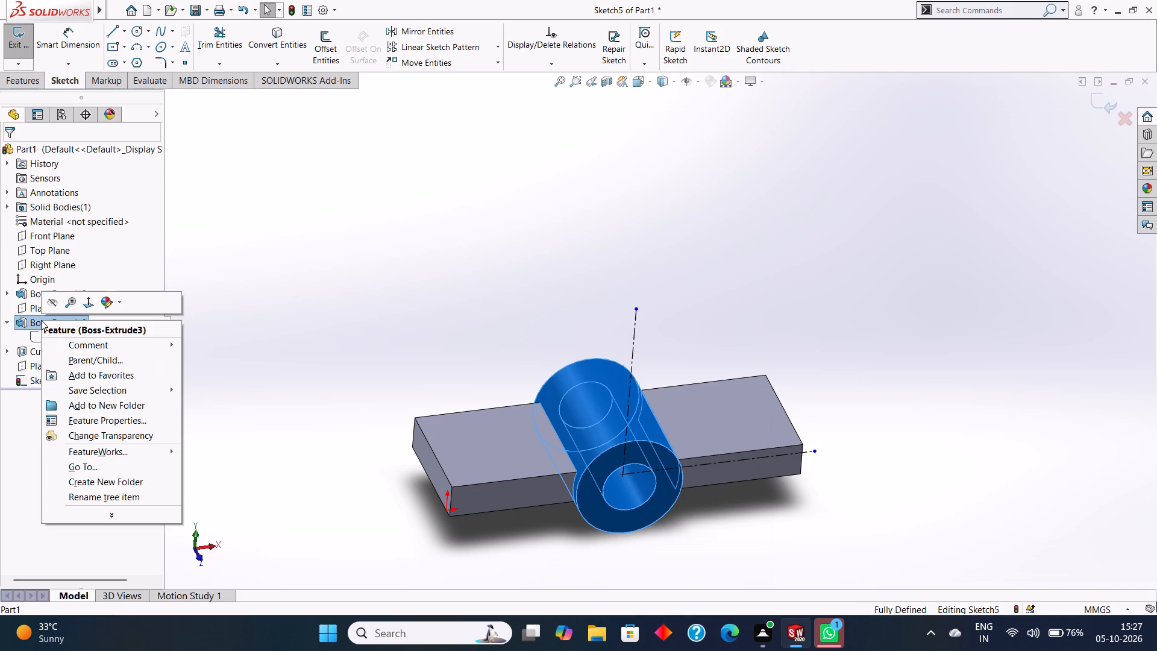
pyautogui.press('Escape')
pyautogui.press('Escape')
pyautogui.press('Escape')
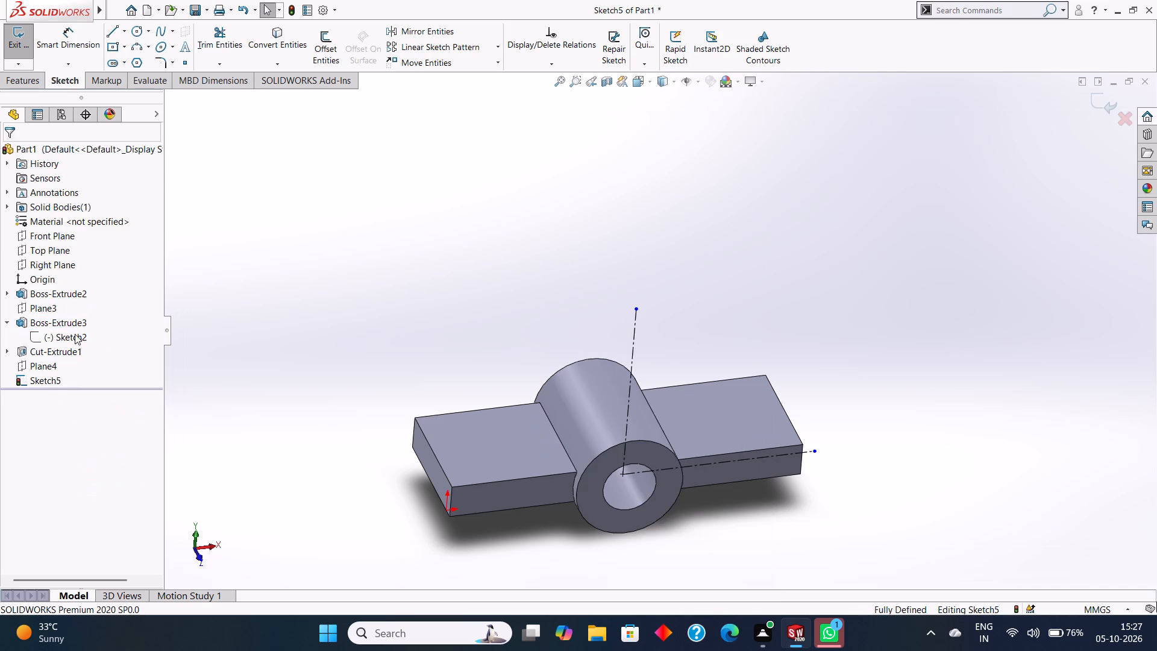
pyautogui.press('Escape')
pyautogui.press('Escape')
# Delete the vertical and horizontal construction centrelines from the arm sketch.
pyautogui.moveTo(666, 409); pyautogui.dragTo(654, 337, button='middle')
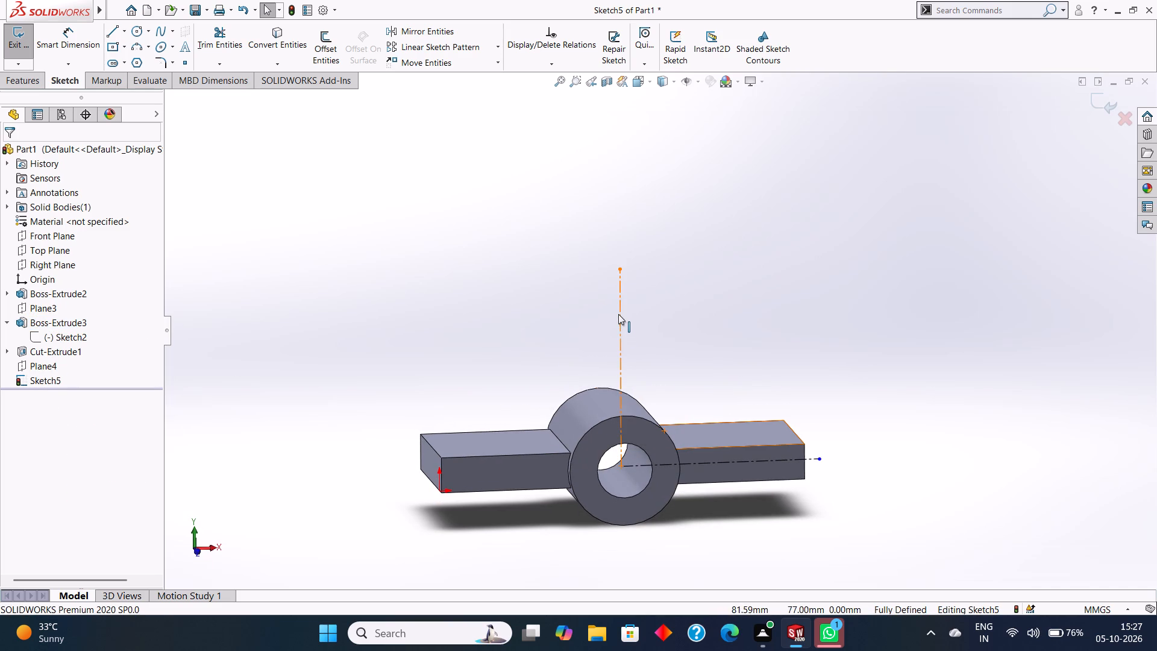
pyautogui.rightClick(618, 314)
pyautogui.click(651, 492)
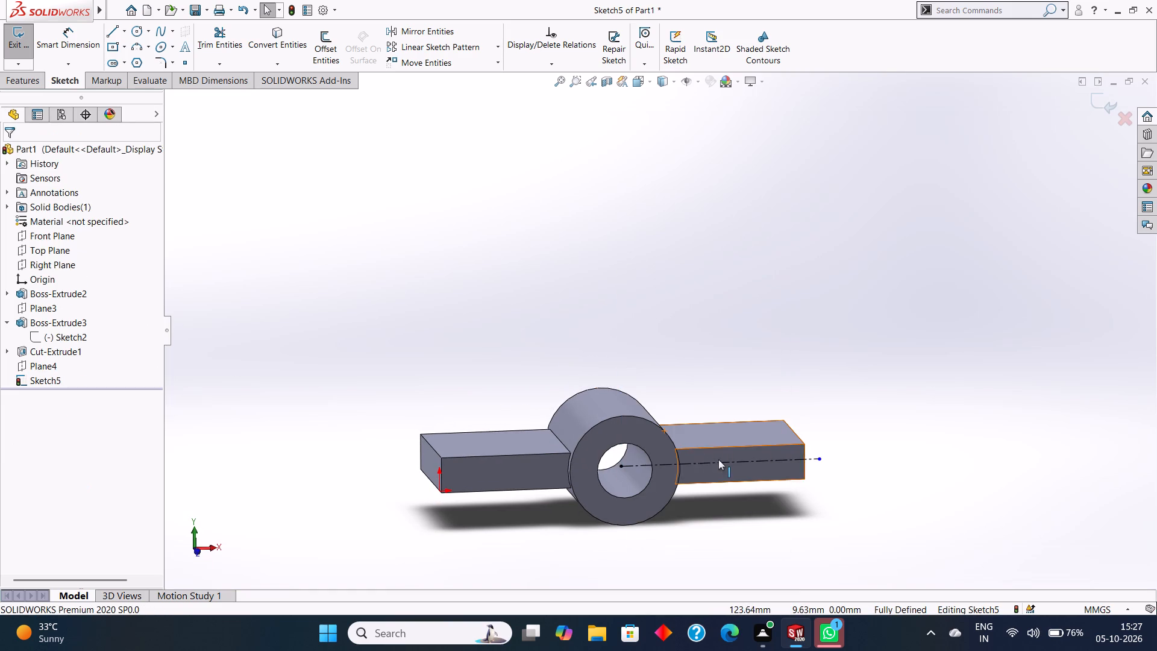
pyautogui.rightClick(725, 459)
pyautogui.click(759, 596)
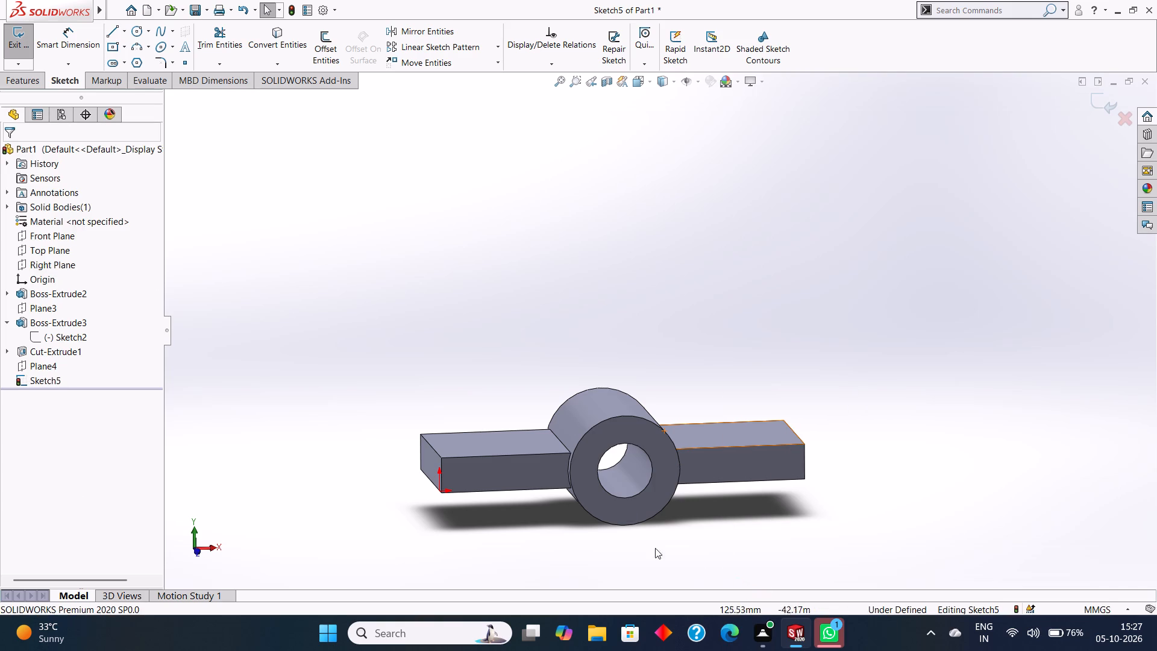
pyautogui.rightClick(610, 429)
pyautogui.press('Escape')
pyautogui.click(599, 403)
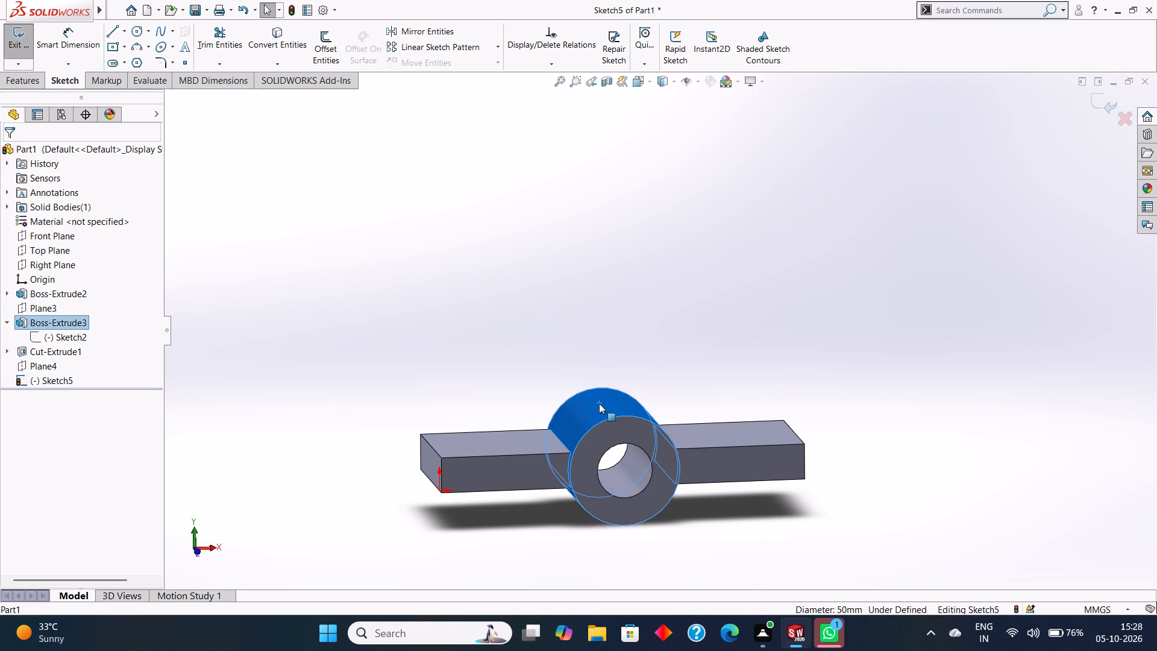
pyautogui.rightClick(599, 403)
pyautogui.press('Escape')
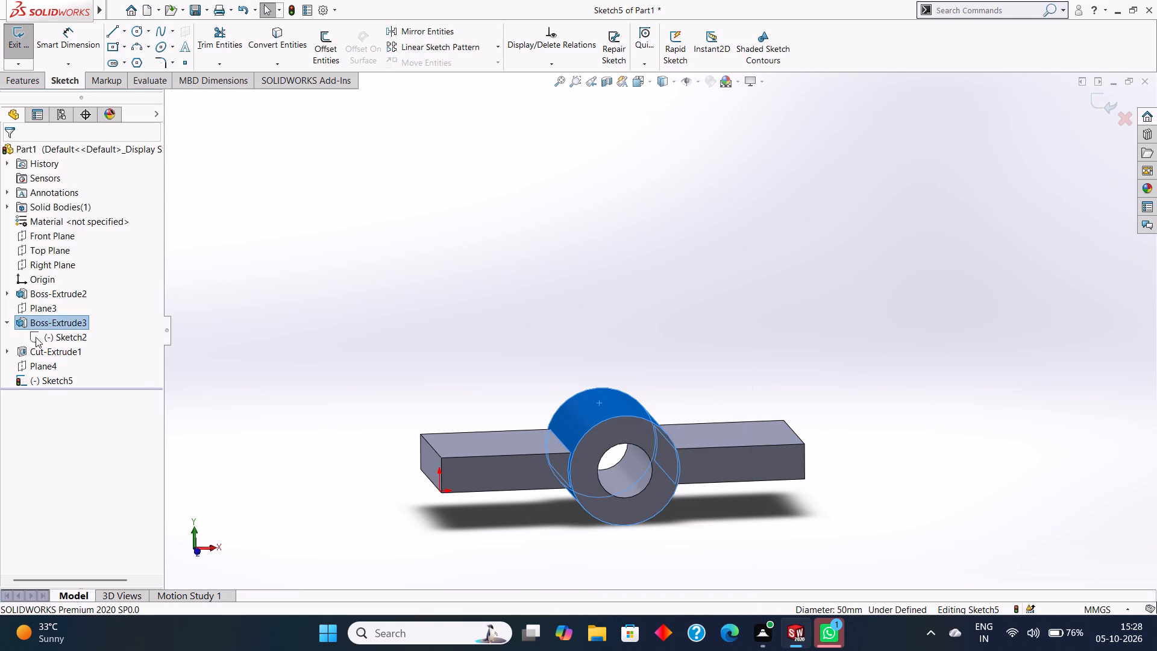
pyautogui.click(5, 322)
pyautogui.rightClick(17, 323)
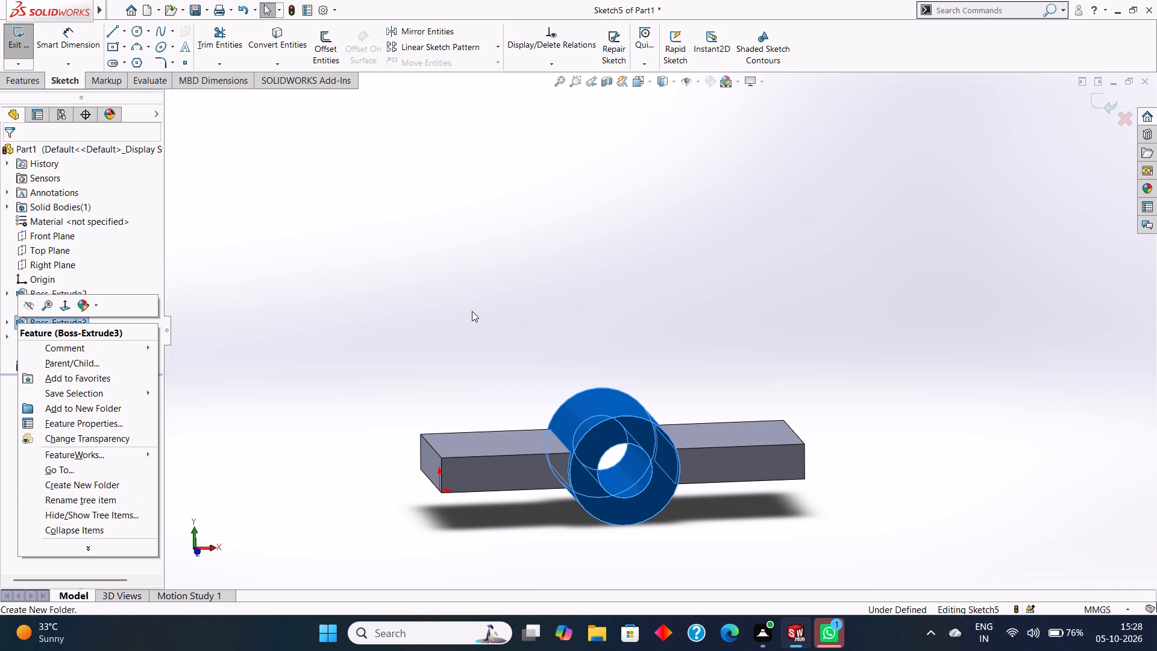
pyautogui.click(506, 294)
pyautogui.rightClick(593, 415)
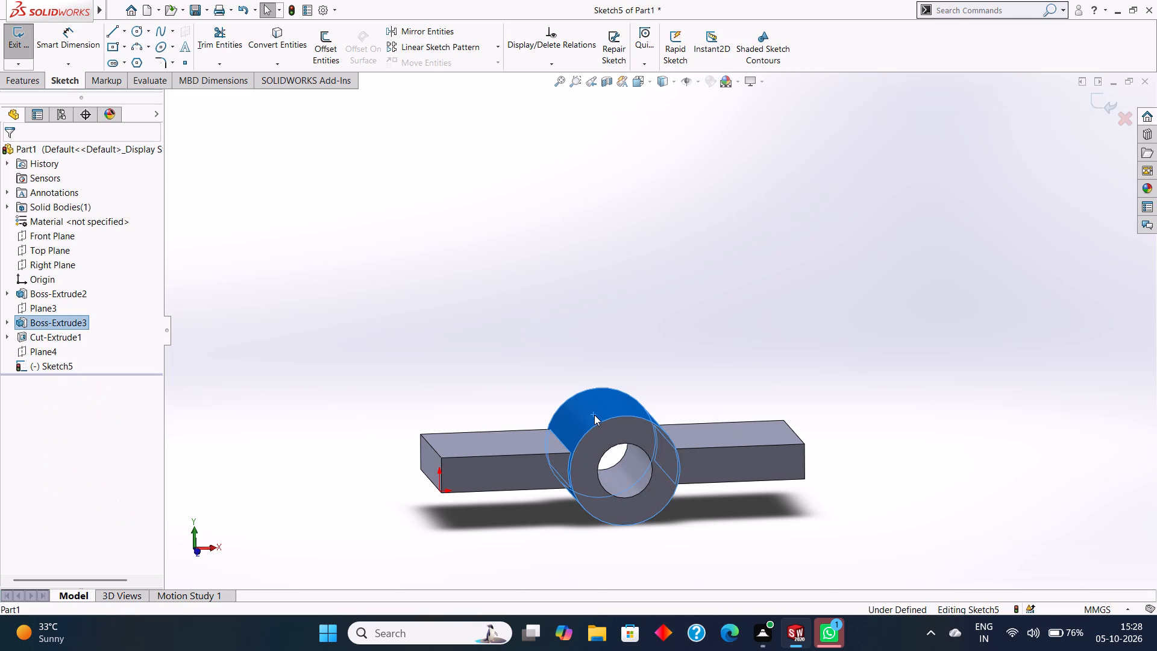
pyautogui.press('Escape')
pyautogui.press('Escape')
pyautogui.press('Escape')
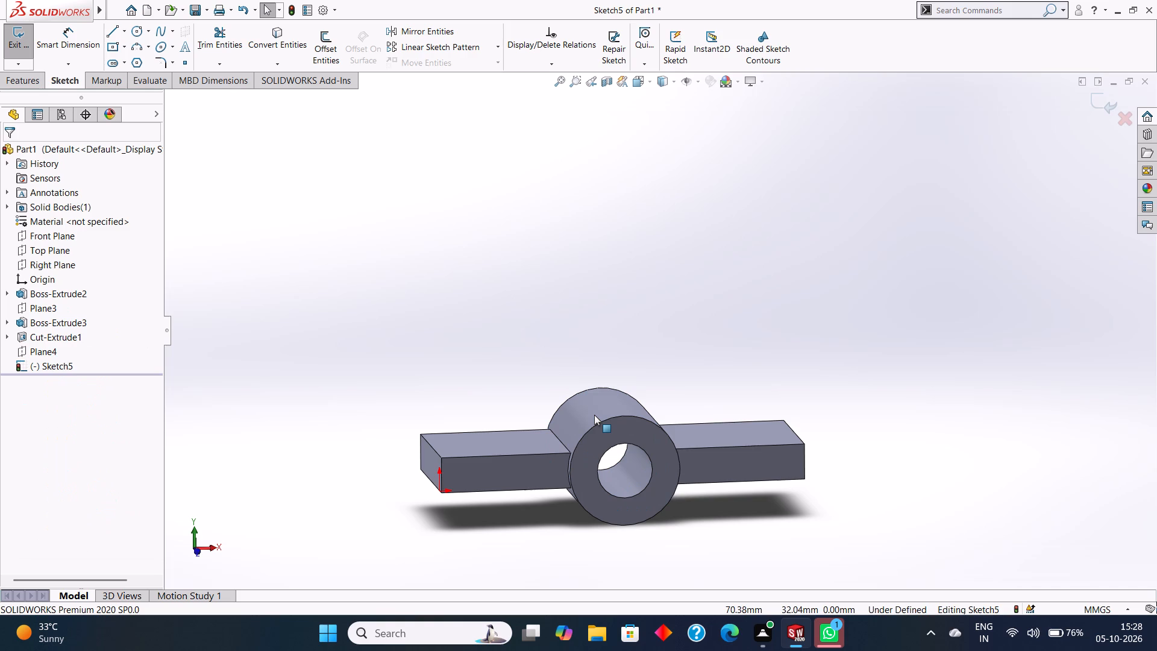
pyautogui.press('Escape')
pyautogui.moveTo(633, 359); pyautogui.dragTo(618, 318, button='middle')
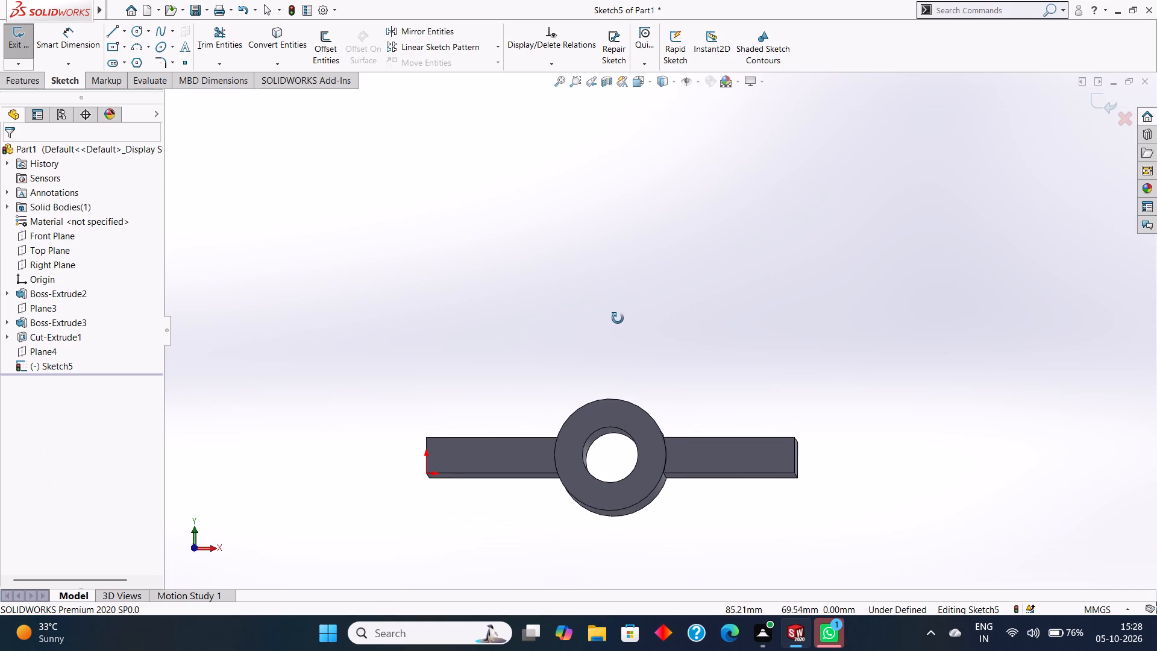
# Examine the hollow cylinder's Boss-Extrude3 feature and the Sketch2 circles it is built from.
pyautogui.moveTo(618, 318); pyautogui.dragTo(622, 336, button='middle')
pyautogui.scroll(-1, 622, 336)
pyautogui.rightClick(616, 439)
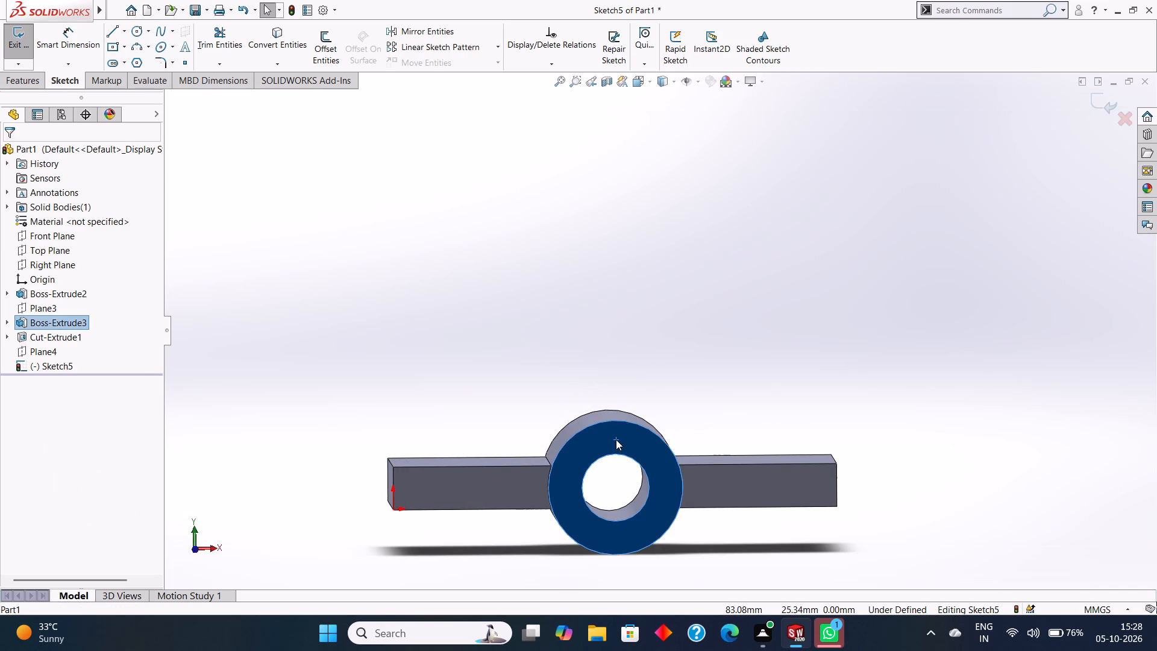
pyautogui.press('Escape')
pyautogui.press('Escape')
pyautogui.click(37, 323)
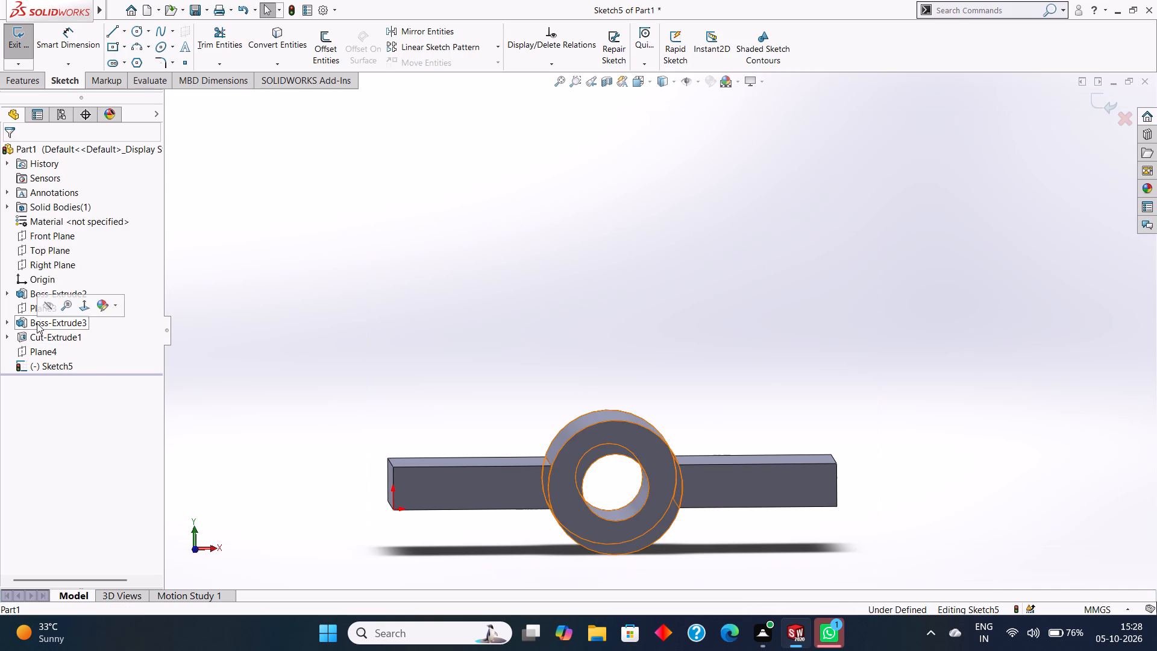
pyautogui.click(37, 323)
pyautogui.rightClick(577, 439)
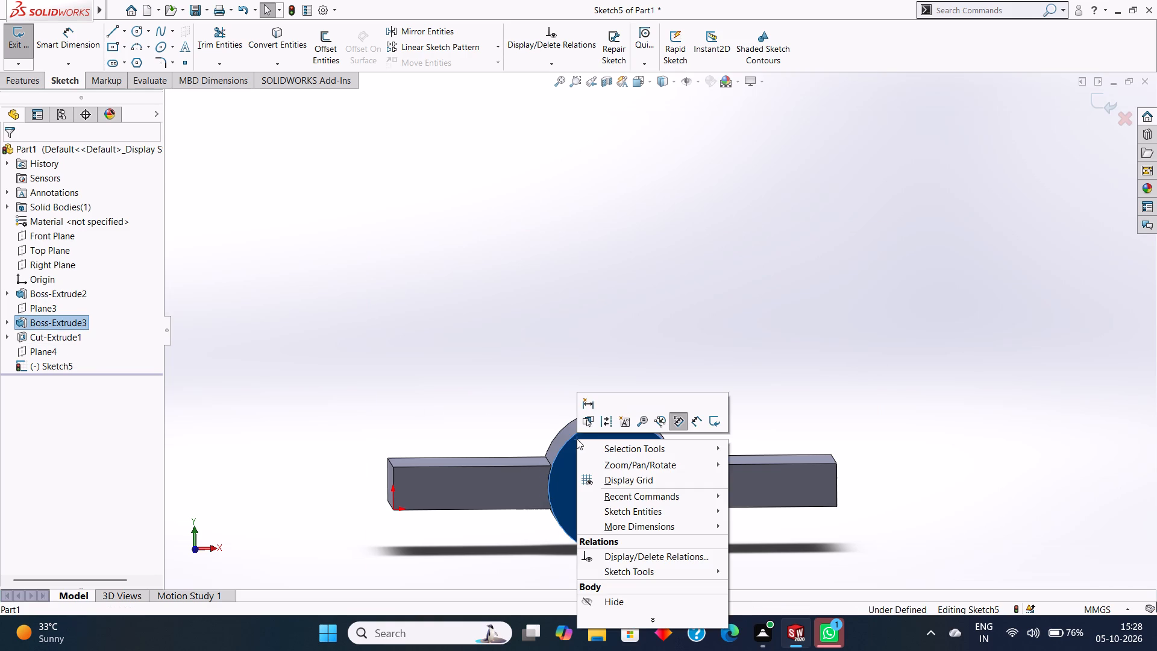
pyautogui.press('Escape')
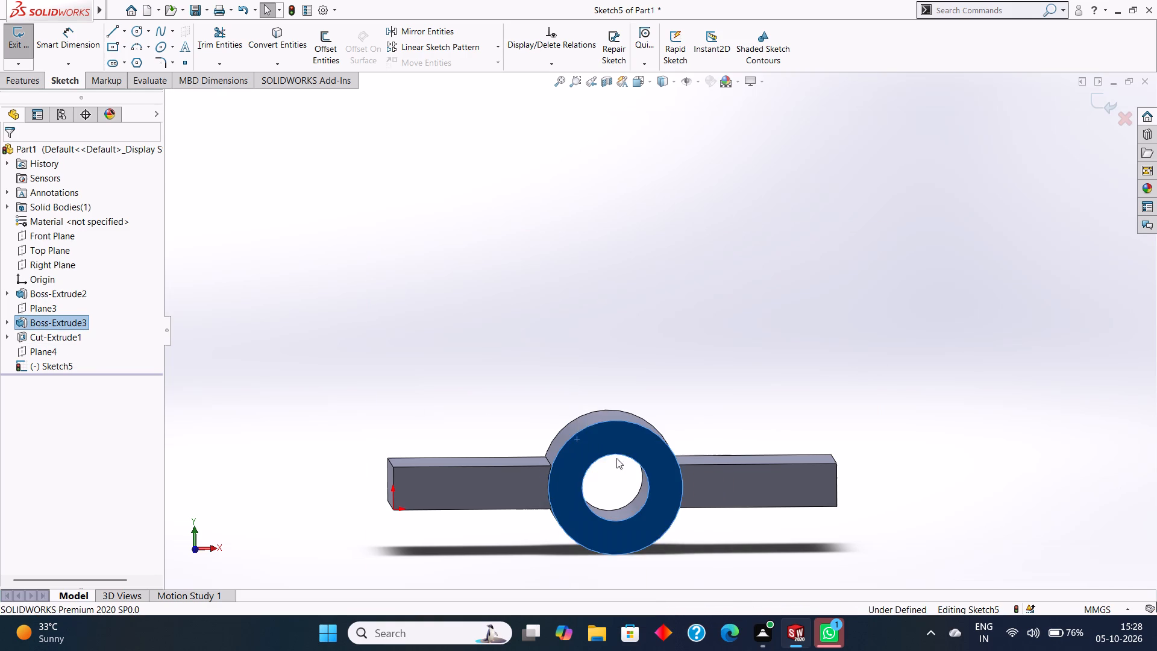
pyautogui.press('Escape')
pyautogui.press('Escape')
pyautogui.click(4, 319)
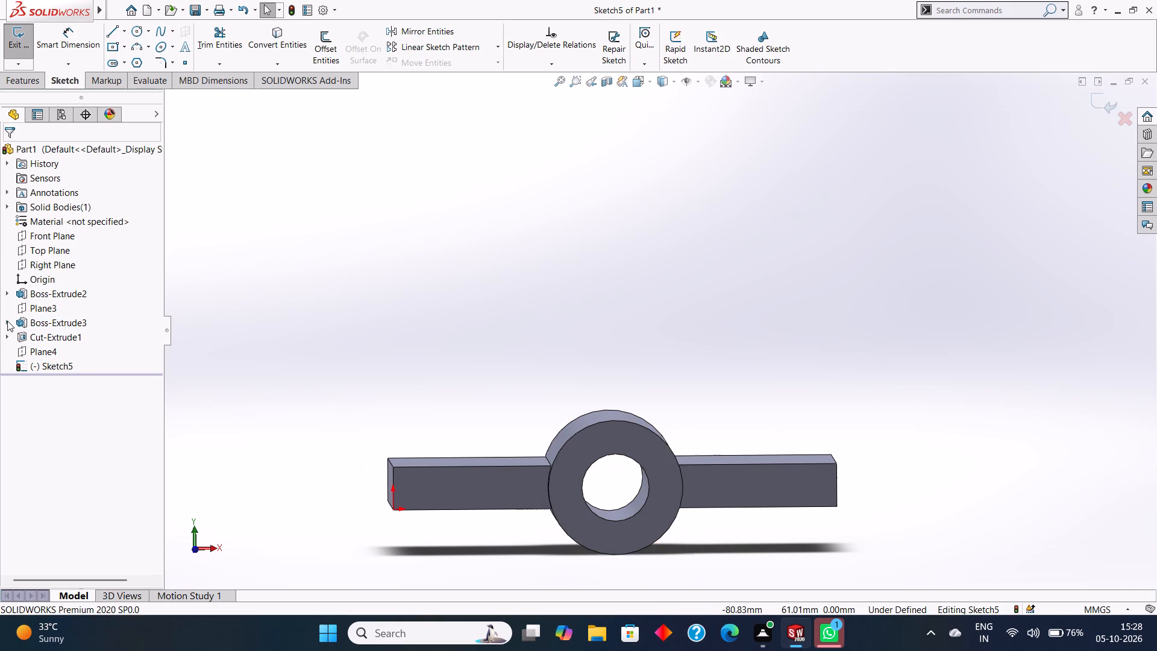
pyautogui.click(66, 339)
pyautogui.click(66, 339)
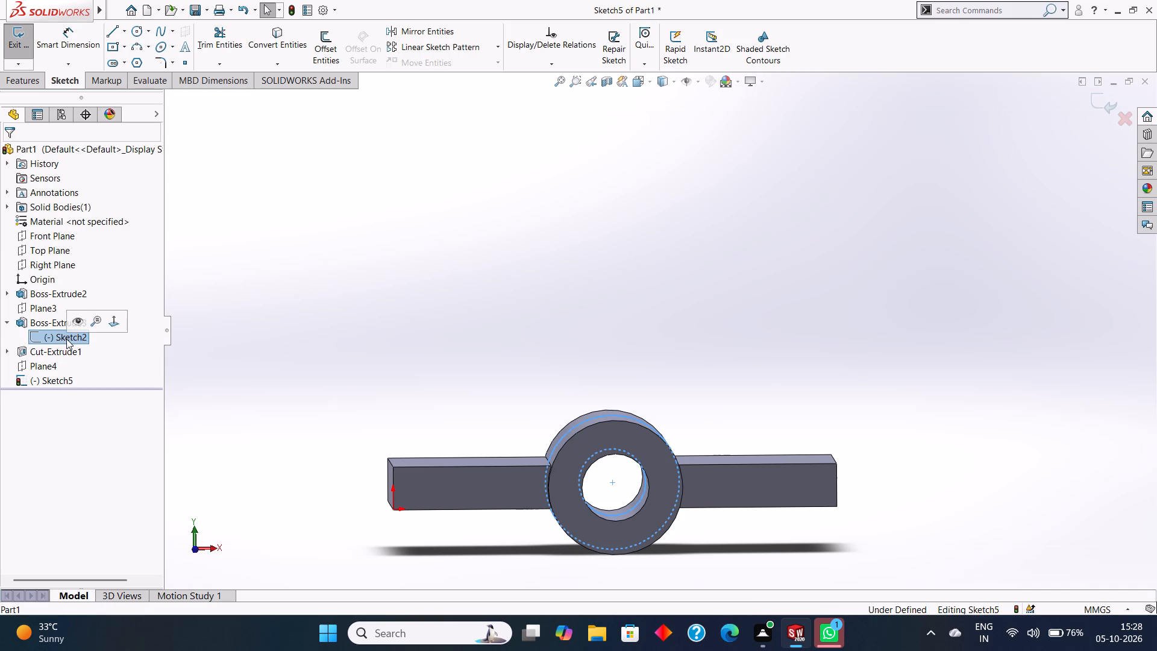
pyautogui.press('Escape')
pyautogui.press('Escape')
pyautogui.rightClick(77, 335)
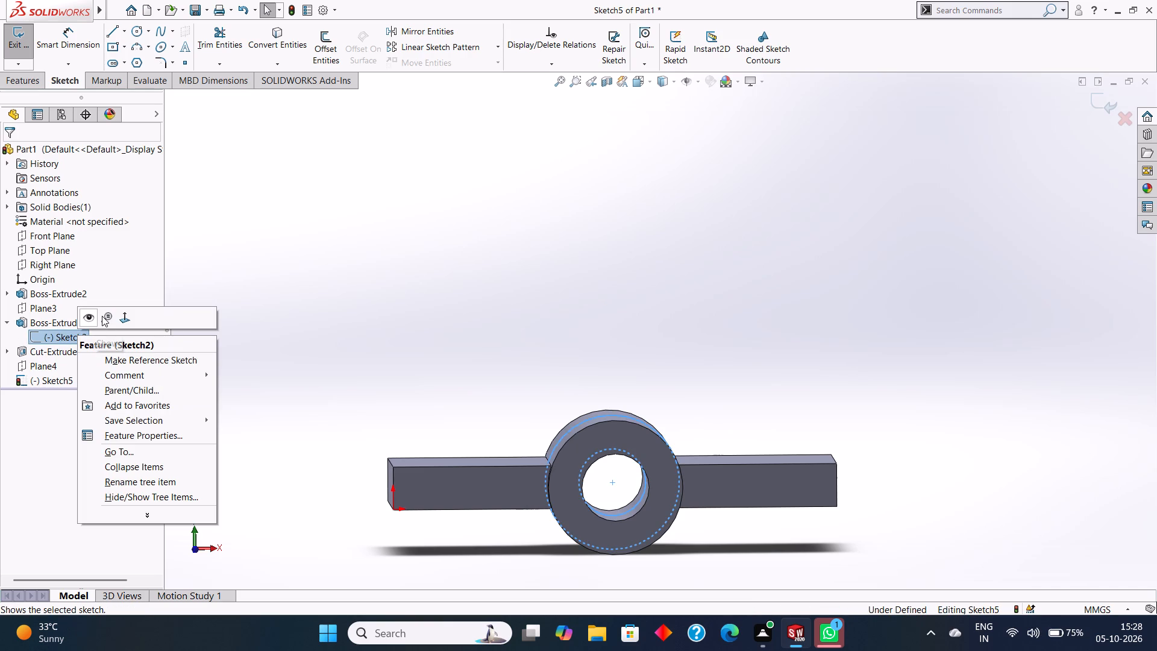
pyautogui.press('Escape')
pyautogui.press('Escape')
pyautogui.press('Escape')
pyautogui.rightClick(610, 428)
pyautogui.press('Escape')
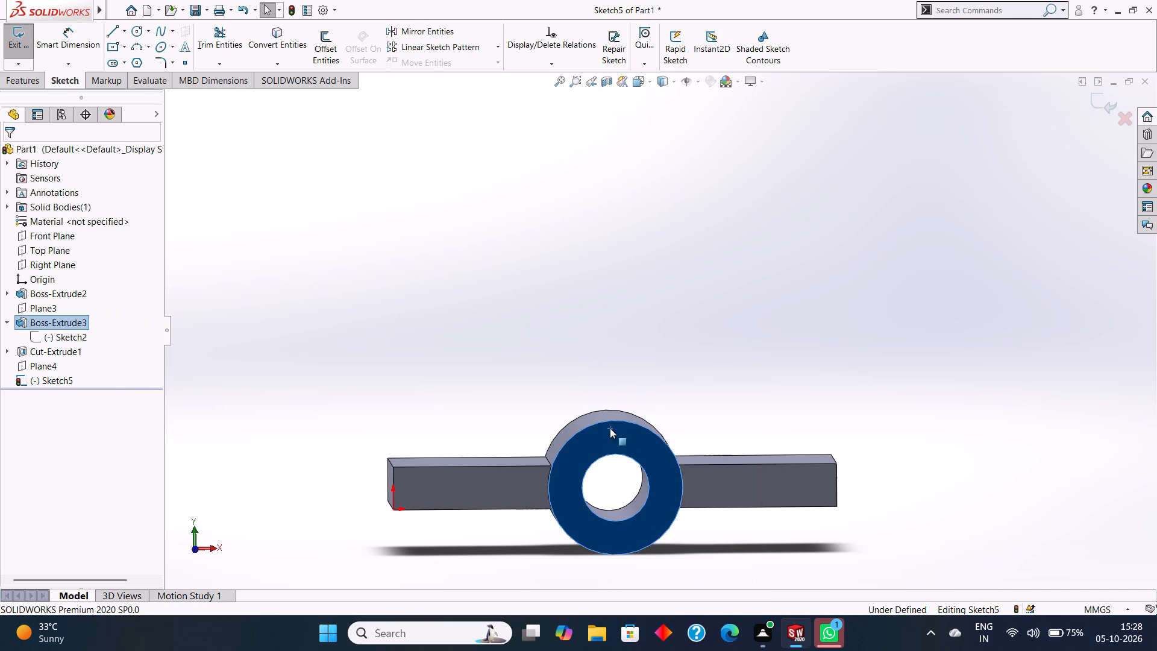
pyautogui.press('Escape')
pyautogui.press('Escape')
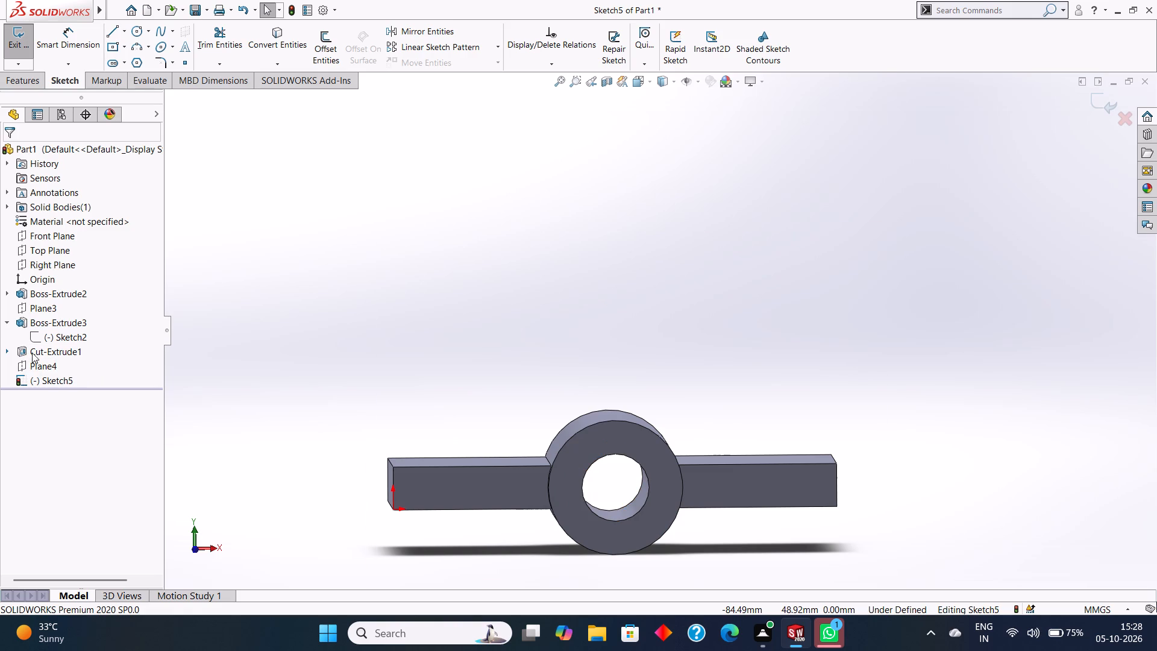
# Examine Cut-Extrude1, Plane4 and Sketch5 in the part's feature history.
pyautogui.click(39, 353)
pyautogui.press('Escape')
pyautogui.click(33, 366)
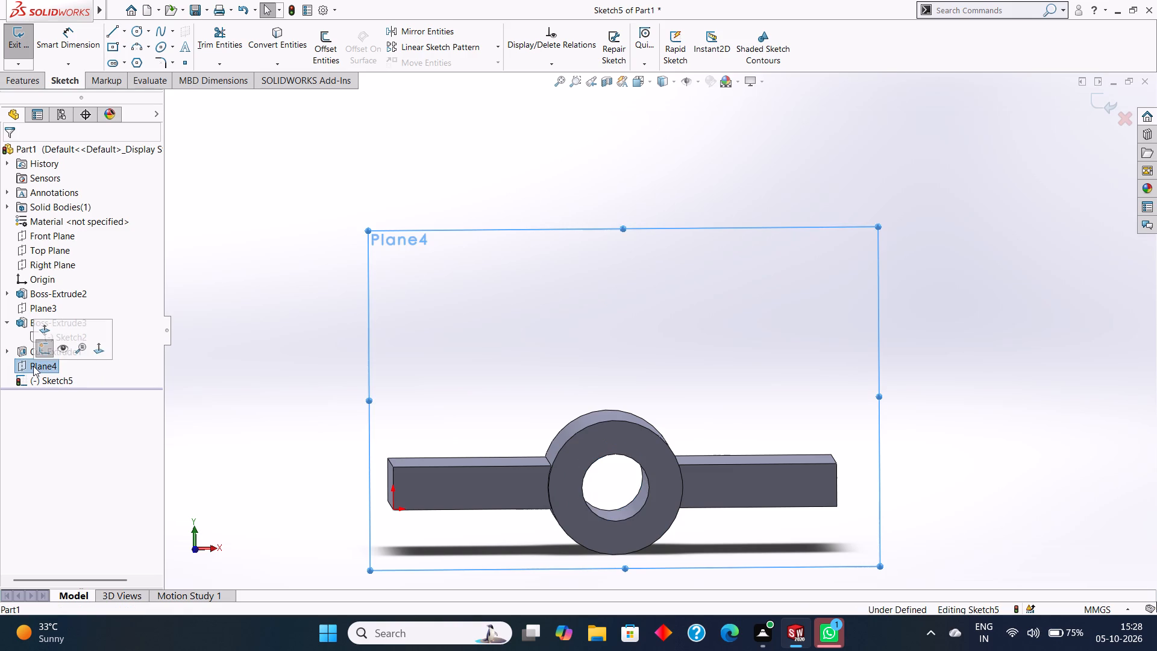
pyautogui.rightClick(33, 366)
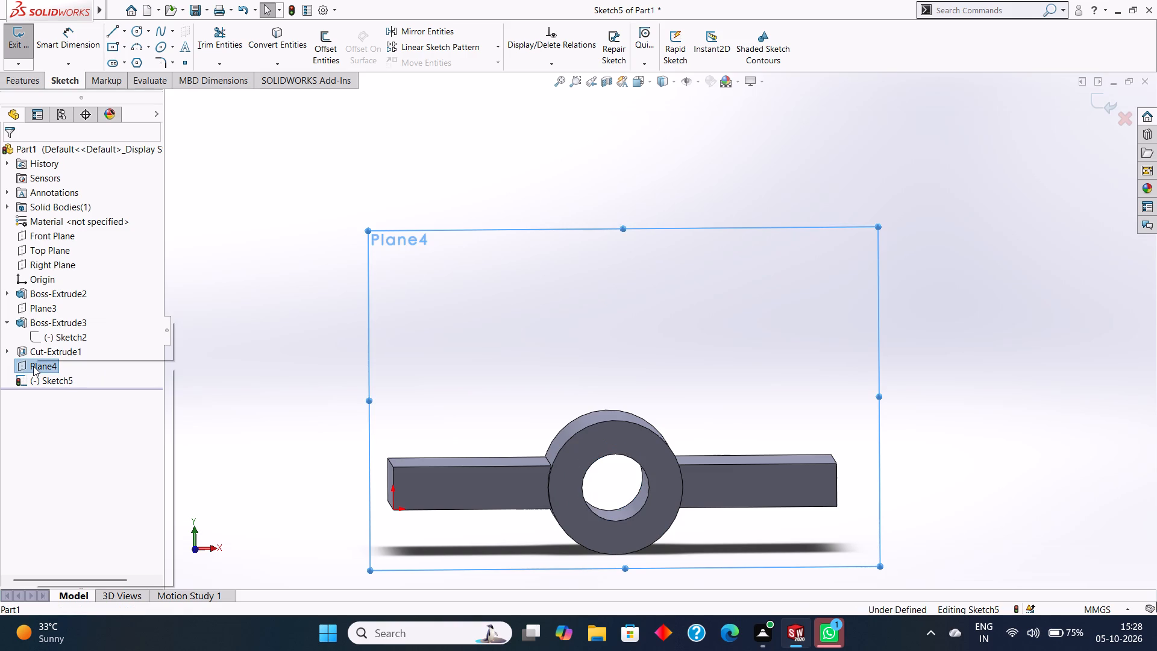
pyautogui.press('Escape')
pyautogui.click(36, 385)
pyautogui.press('Escape')
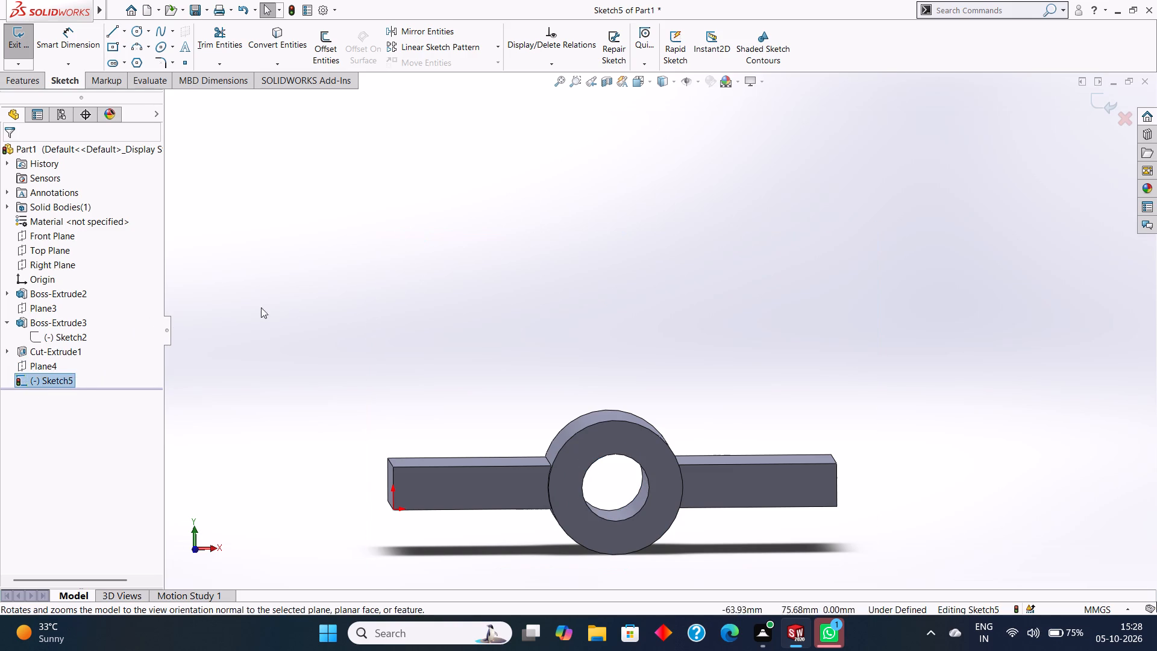
pyautogui.press('Escape')
pyautogui.press('Escape')
# Undo the arm sketch deletions back through the two centrelines, the upper end circle and the three concentric arcs.
pyautogui.hotkey('ctrl', 'z')
pyautogui.hotkey('ctrl', 'z')
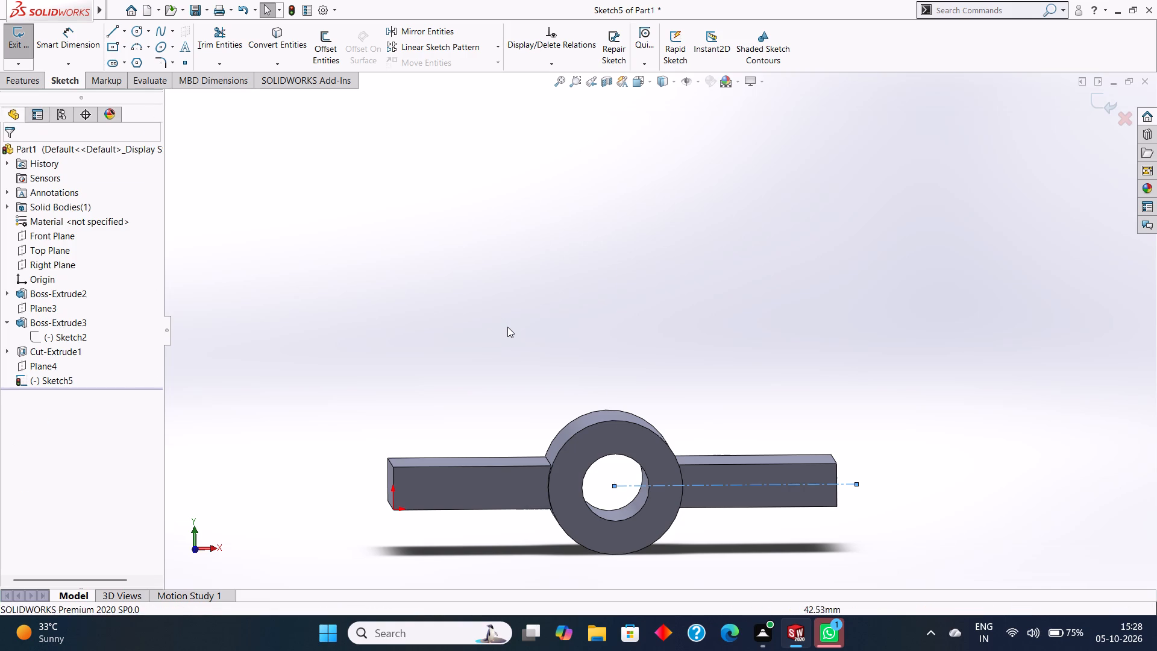
pyautogui.hotkey('ctrl', 'z')
pyautogui.hotkey('ctrl', 'z')
pyautogui.hotkey('ctrl', 'z')
pyautogui.hotkey('ctrl', 'z')
pyautogui.hotkey('ctrl', 'z')
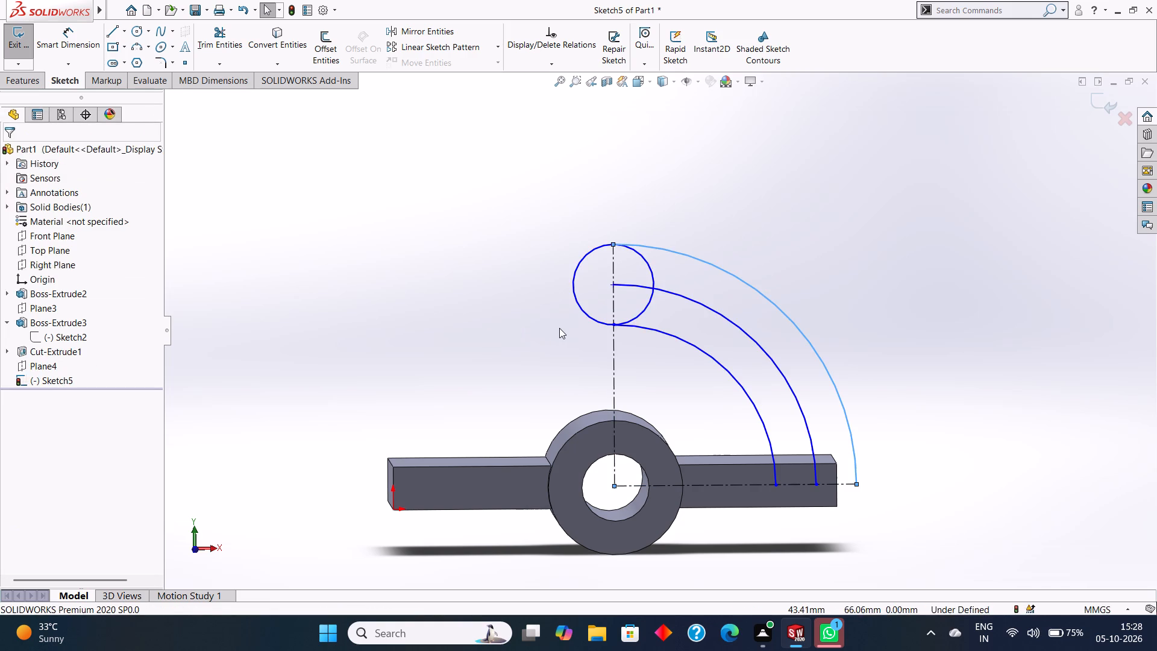
pyautogui.hotkey('ctrl', 'z')
pyautogui.hotkey('ctrl', 'z')
pyautogui.hotkey('ctrl', 'z')
pyautogui.hotkey('ctrl', 'z')
pyautogui.hotkey('ctrl', 'z')
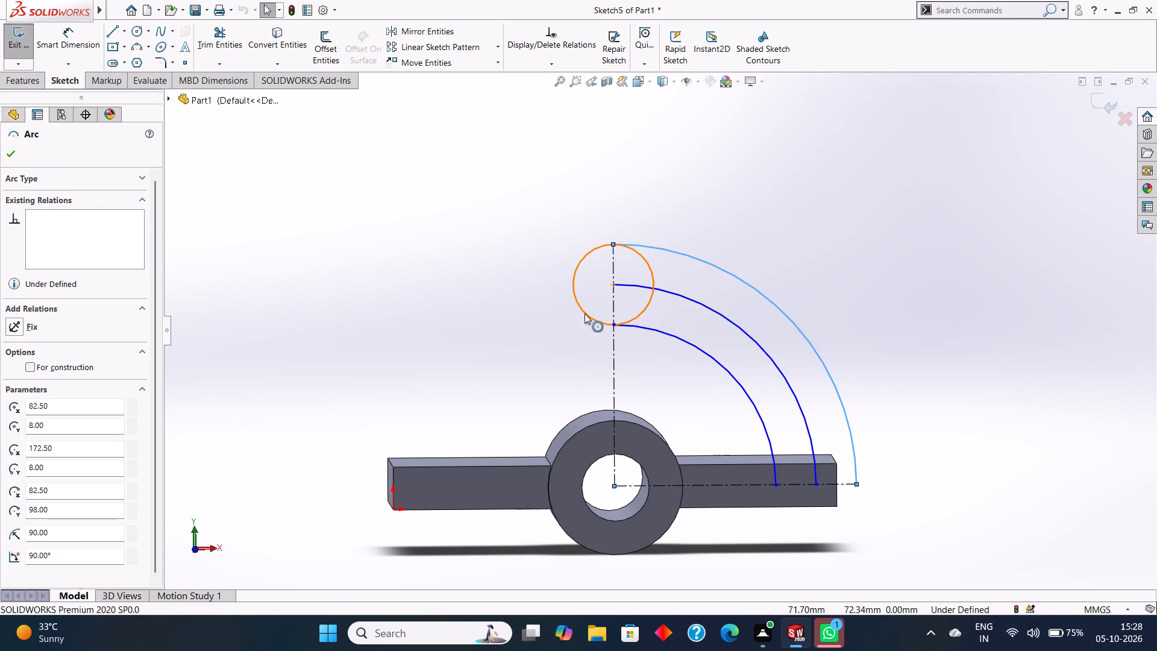
pyautogui.hotkey('ctrl', 'z')
pyautogui.hotkey('ctrl', 'z')
pyautogui.hotkey('ctrl', 'z')
pyautogui.hotkey('ctrl', 'z')
pyautogui.hotkey('ctrl', 'z')
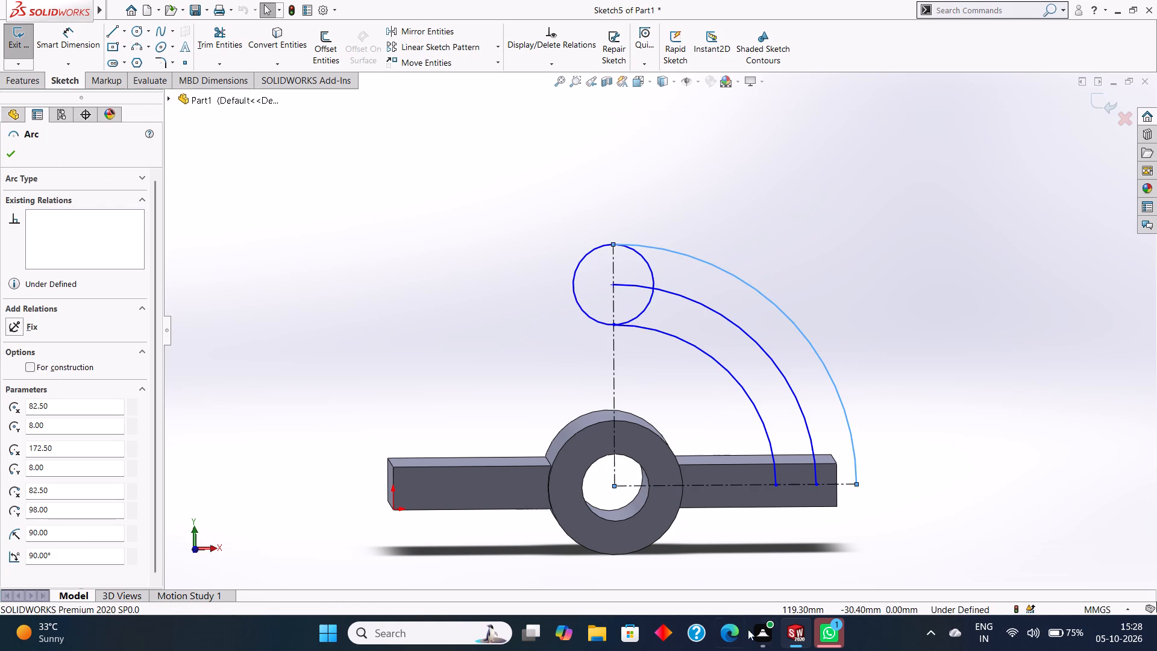
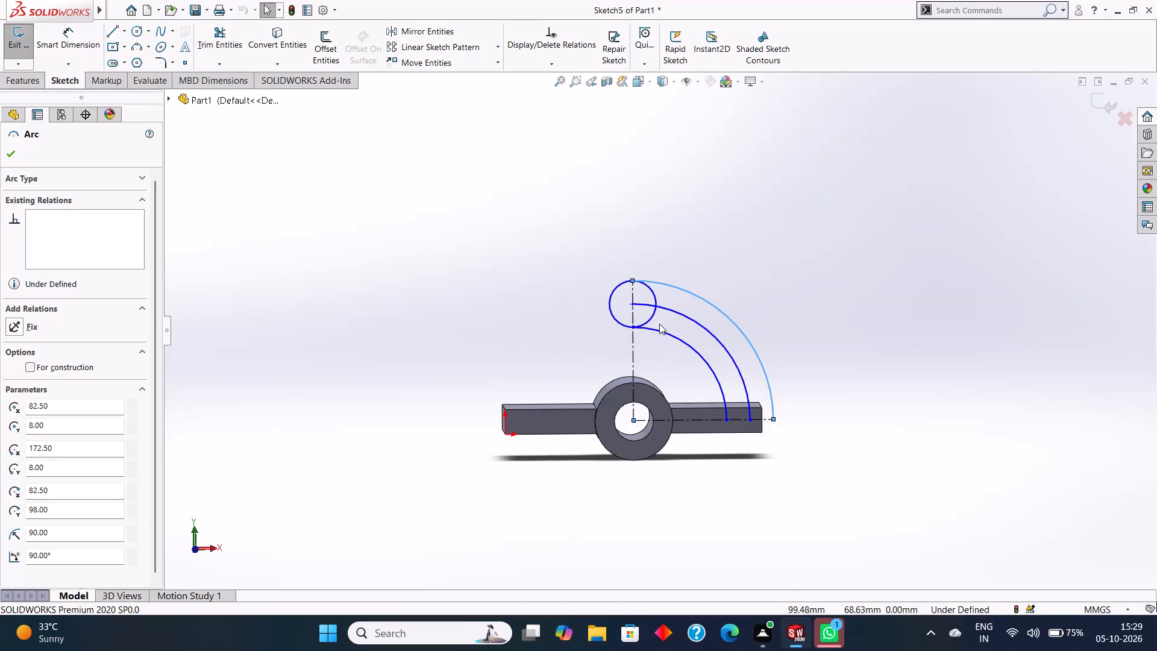
# Delete the three concentric arcs and the upper end circle from the arm sketch.
pyautogui.rightClick(684, 288)
pyautogui.click(738, 477)
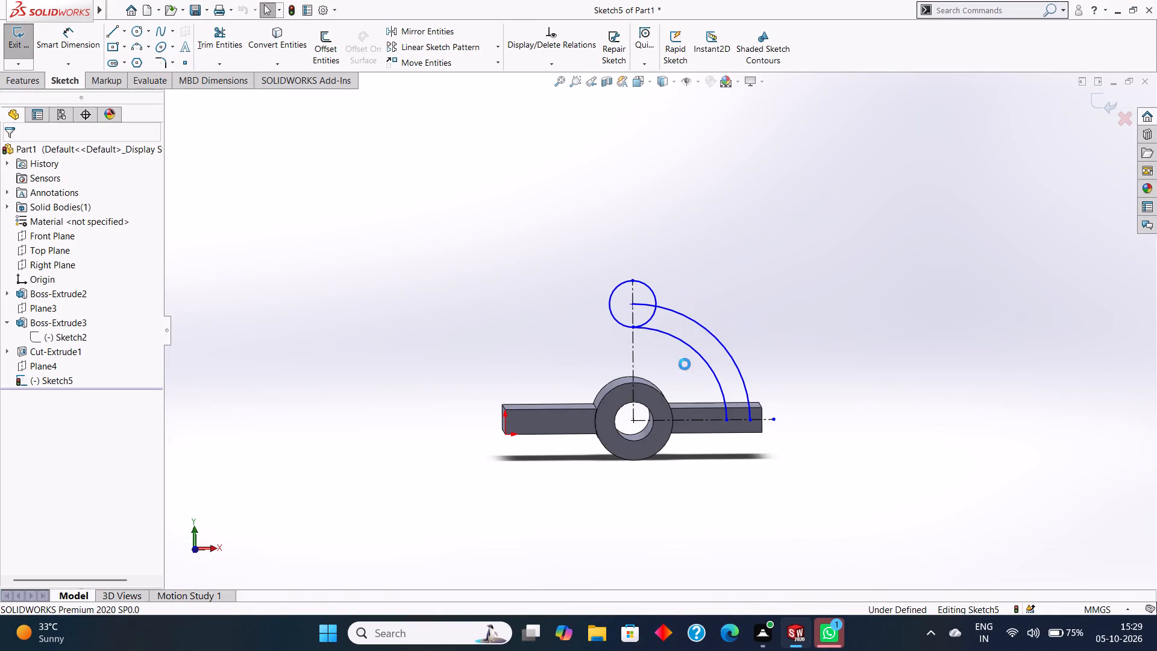
pyautogui.rightClick(679, 313)
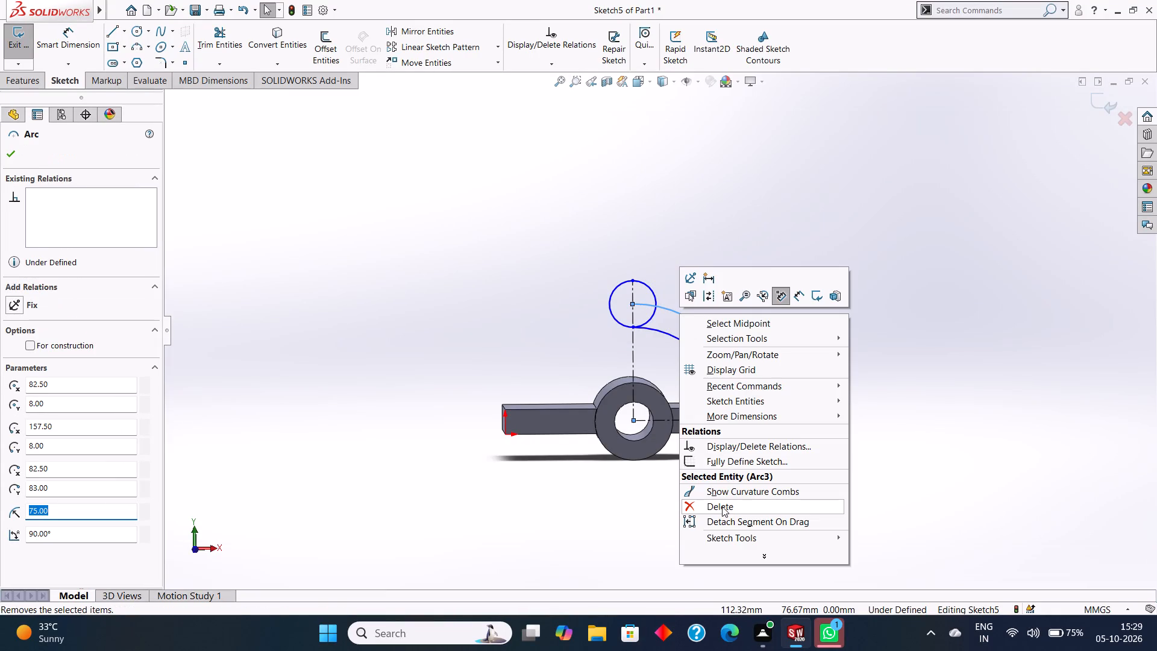
pyautogui.click(722, 506)
pyautogui.rightClick(677, 336)
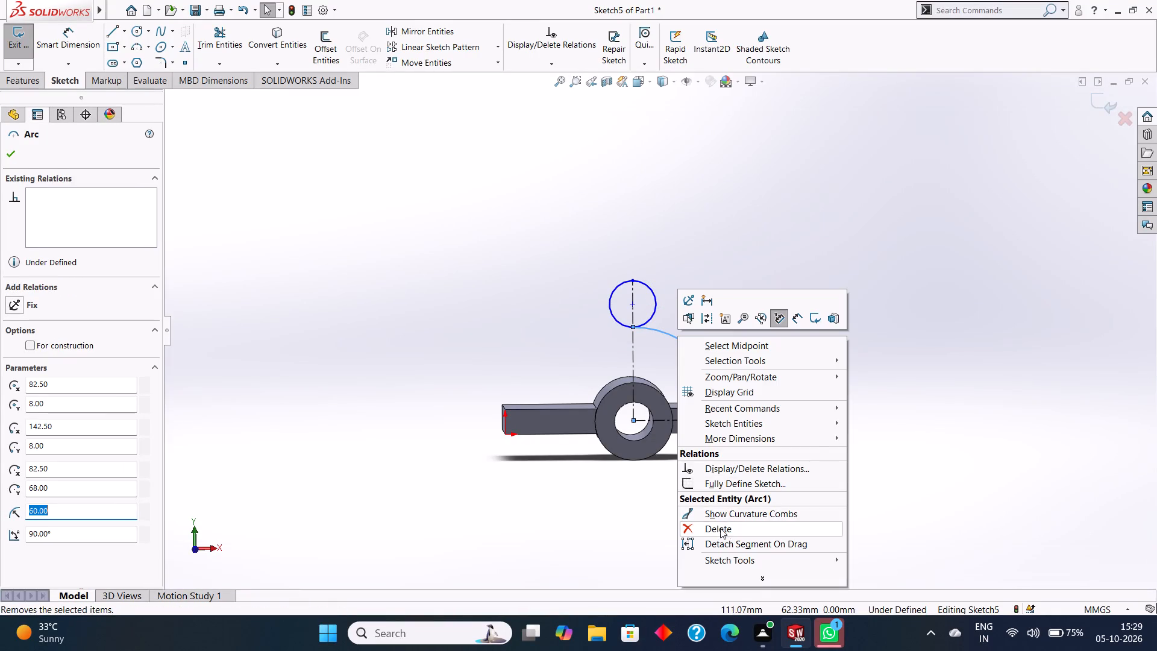
pyautogui.click(720, 530)
pyautogui.rightClick(652, 288)
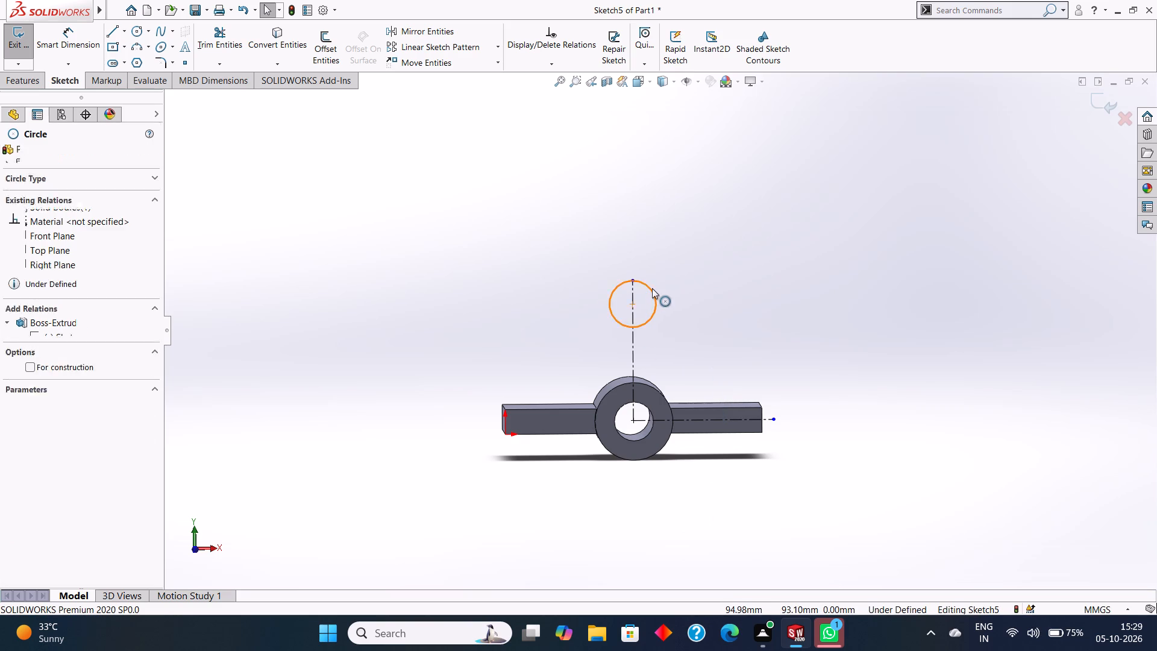
pyautogui.click(696, 462)
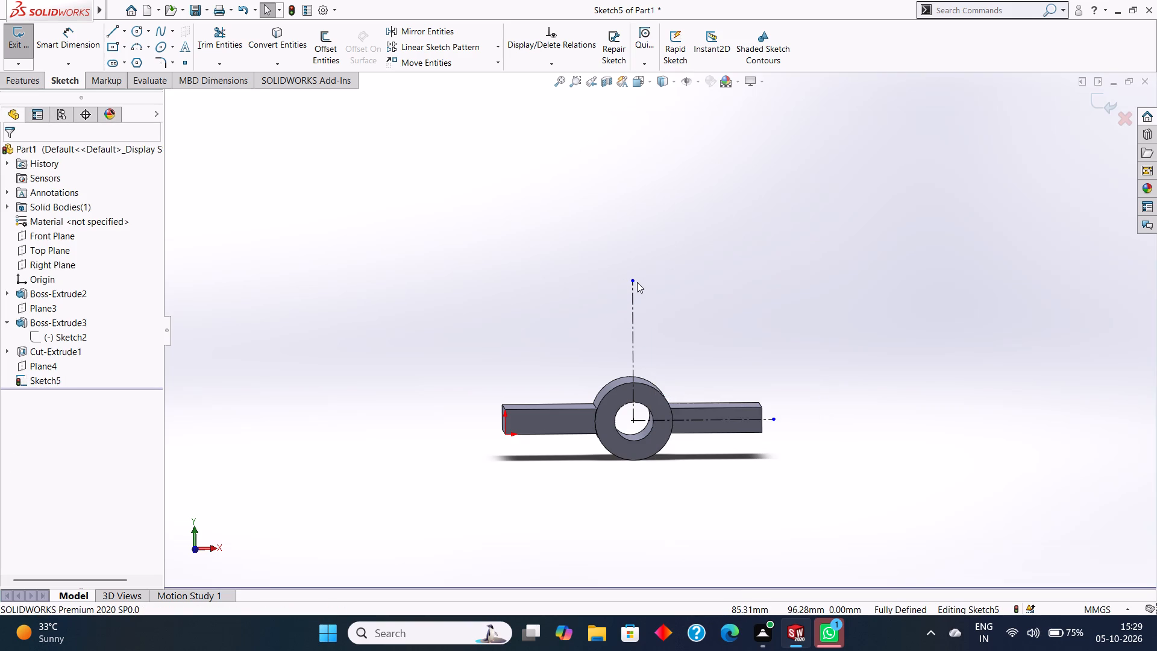
# Delete the vertical and horizontal construction centrelines from the arm sketch.
pyautogui.scroll(1, 637, 281)
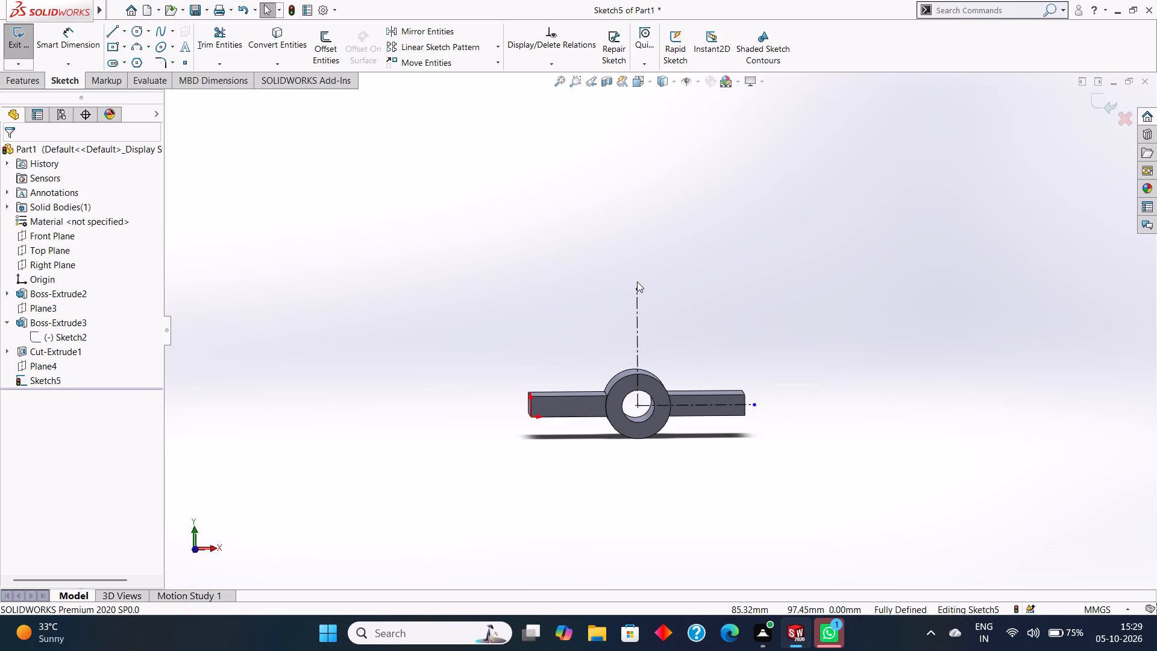
pyautogui.rightClick(638, 307)
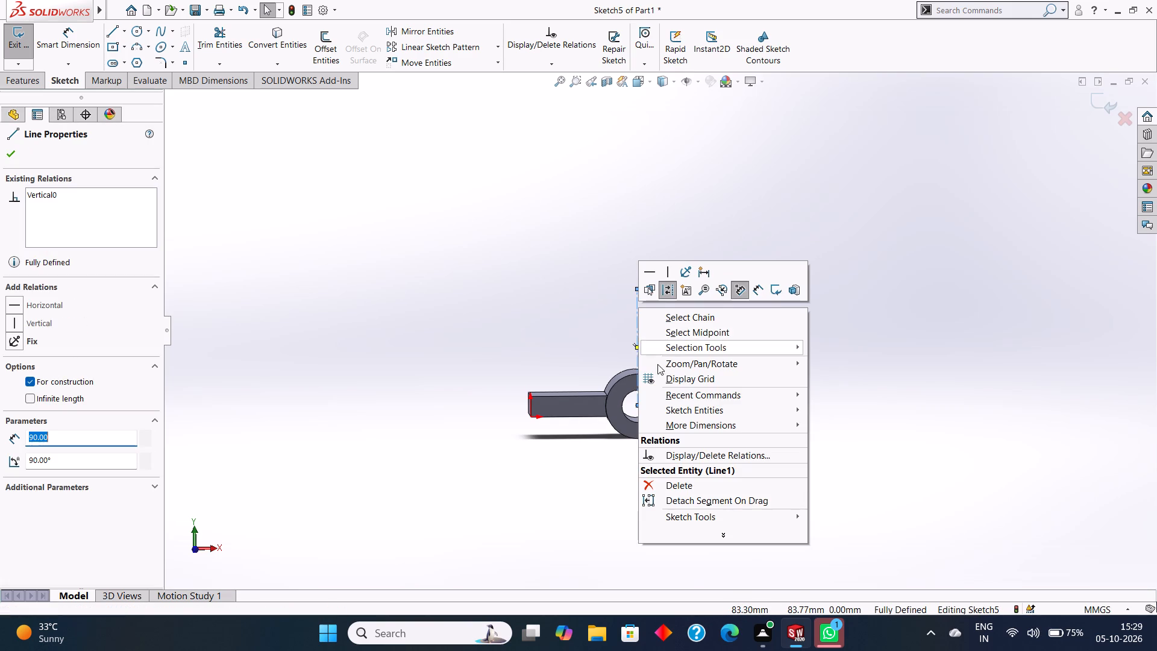
pyautogui.click(680, 483)
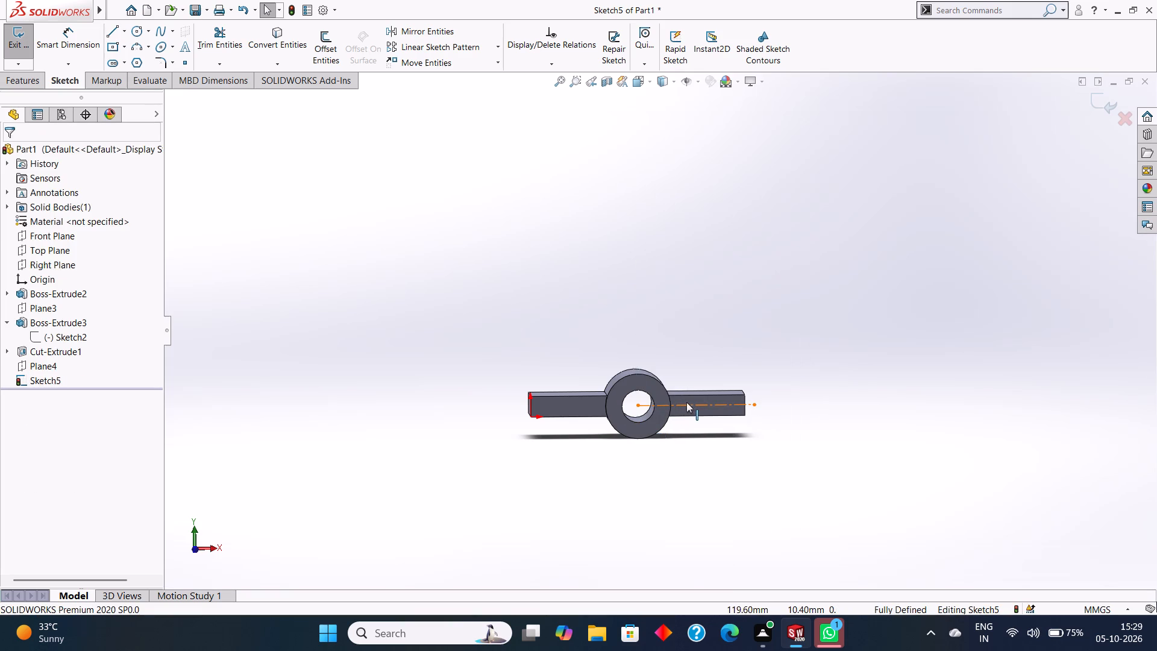
pyautogui.rightClick(686, 402)
pyautogui.click(727, 564)
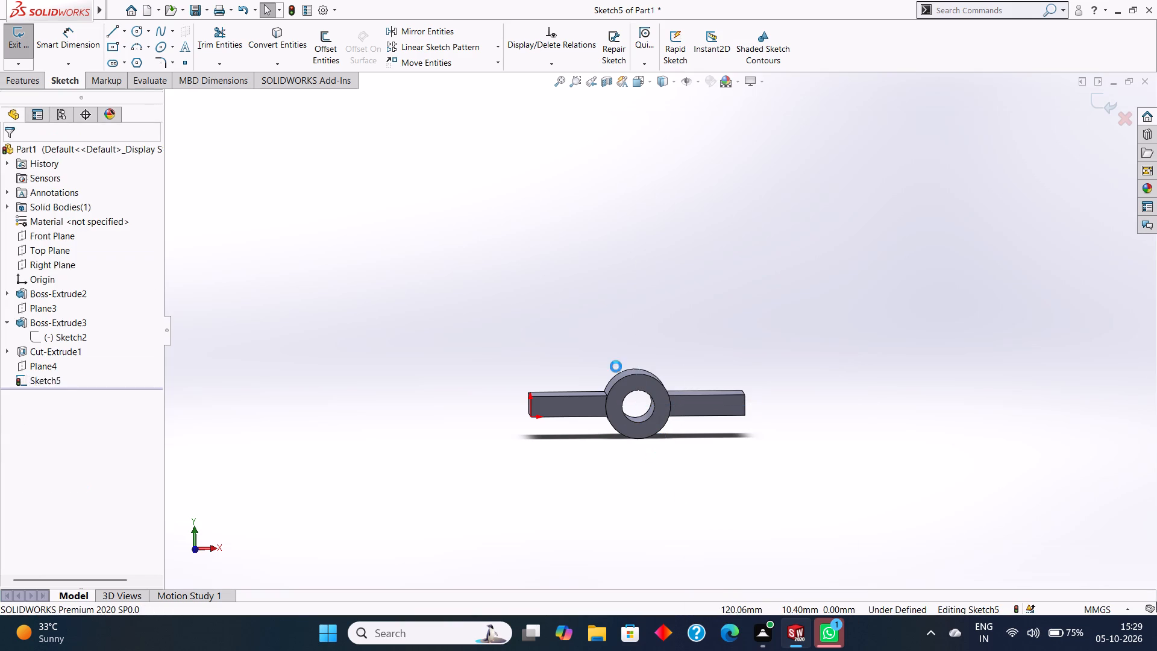
# Examine the hollow cylinder feature Boss-Extrude3 and how it sits on the block from several angles.
pyautogui.click(627, 385)
pyautogui.scroll(-7, 627, 385)
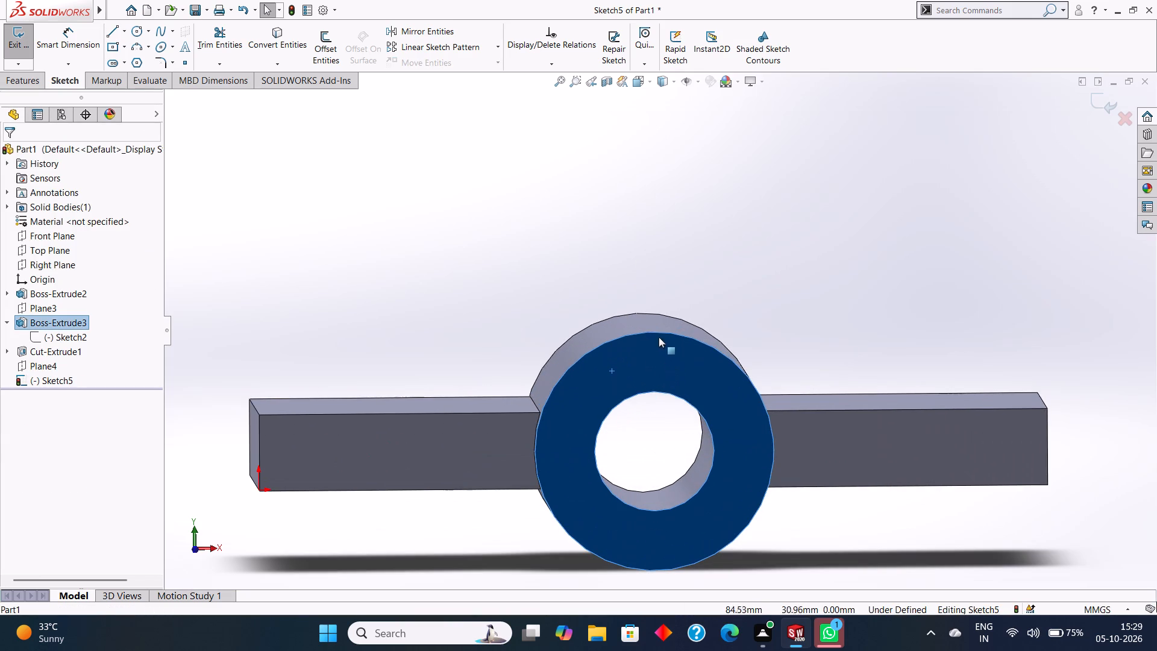
pyautogui.moveTo(692, 304); pyautogui.dragTo(718, 359, button='middle')
pyautogui.click(683, 371)
pyautogui.scroll(4, 683, 371)
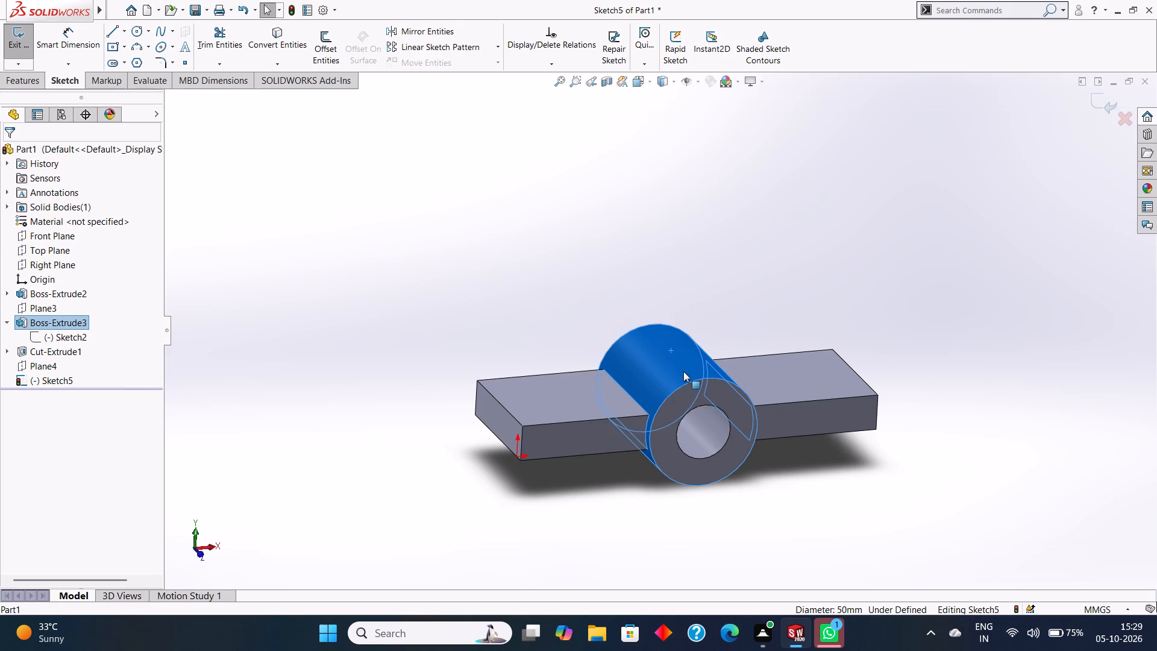
pyautogui.click(761, 254)
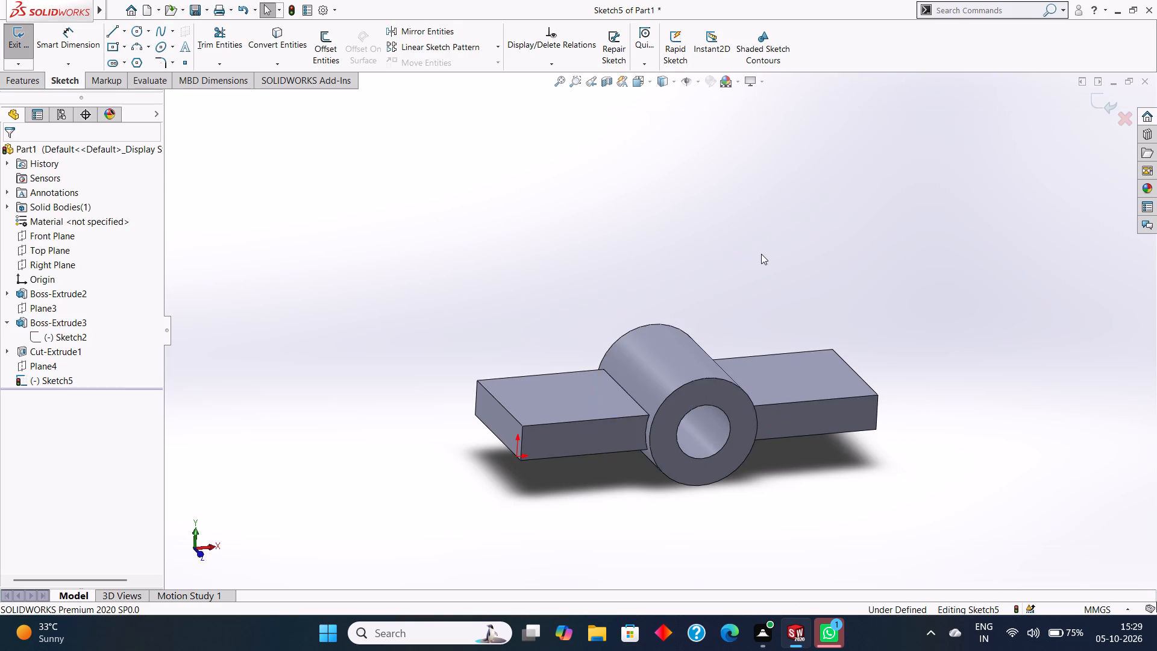
pyautogui.moveTo(761, 254); pyautogui.dragTo(786, 237, button='middle')
pyautogui.click(682, 353)
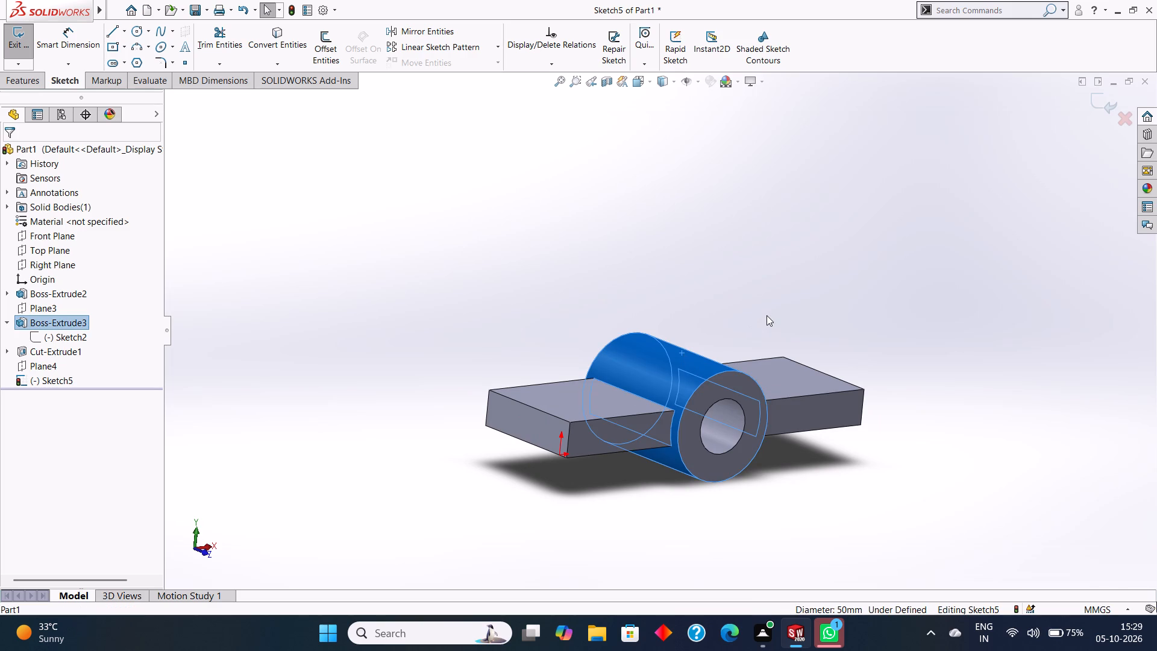
pyautogui.click(395, 244)
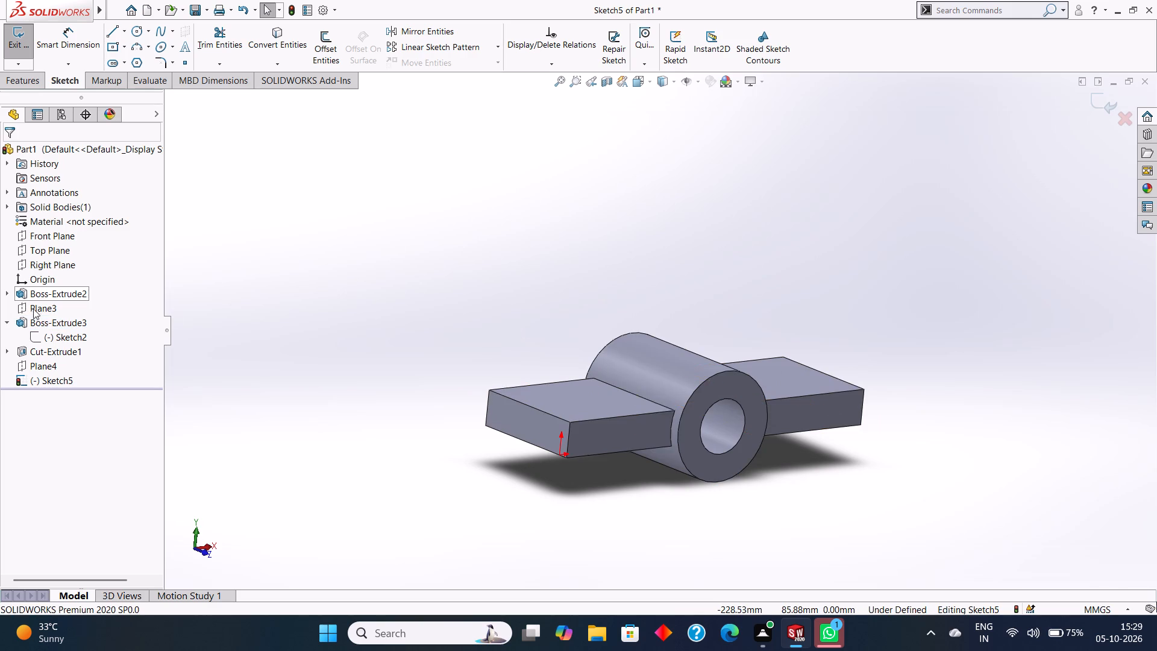
pyautogui.click(41, 320)
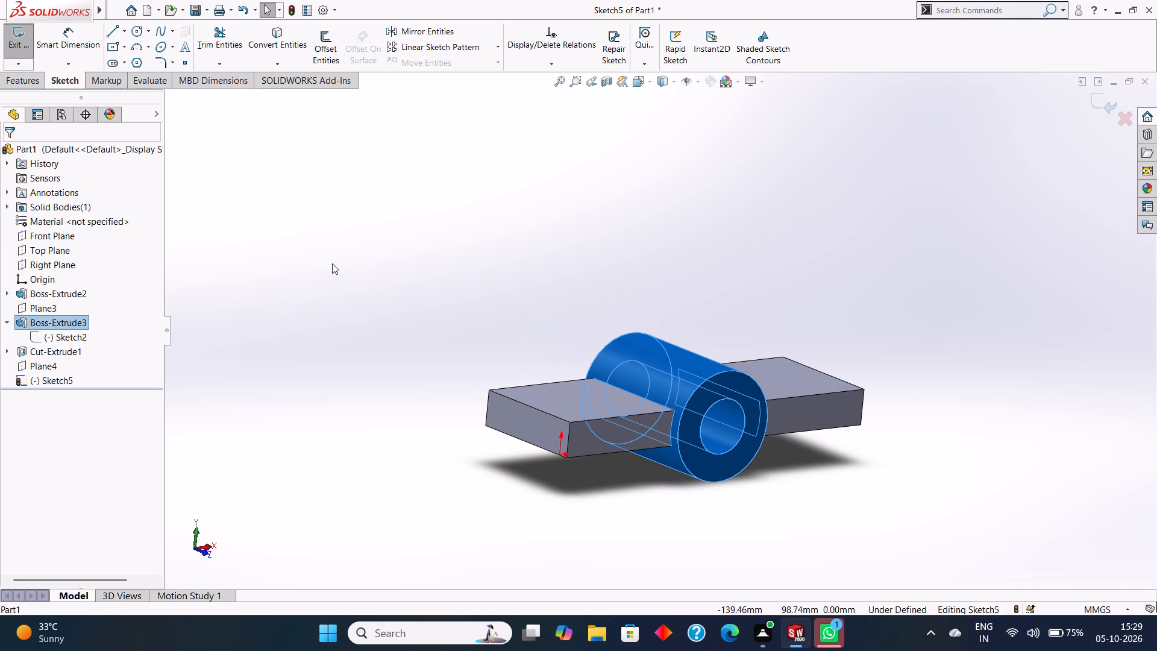
# Exit the emptied arm sketch.
pyautogui.press('Escape')
pyautogui.click(1100, 101)
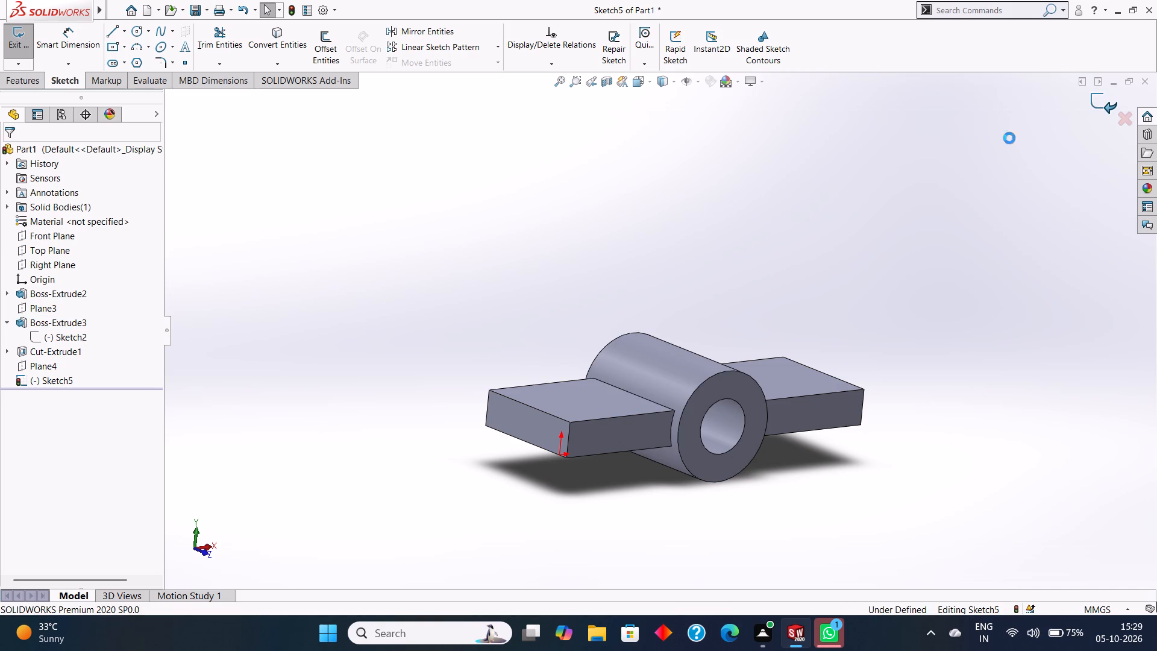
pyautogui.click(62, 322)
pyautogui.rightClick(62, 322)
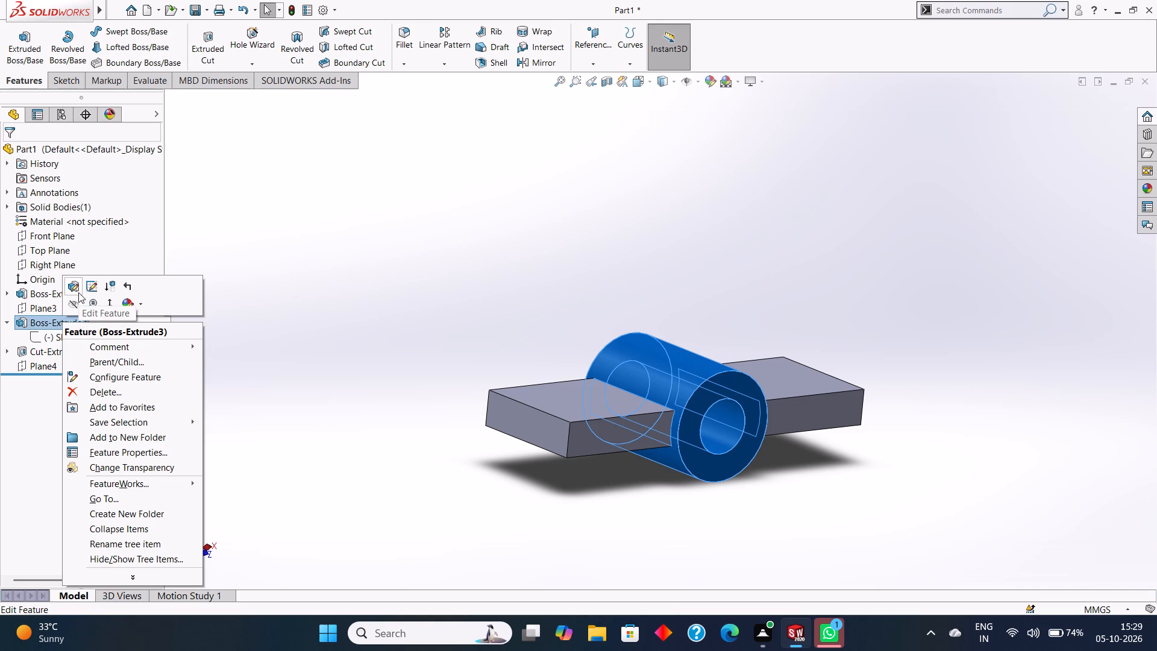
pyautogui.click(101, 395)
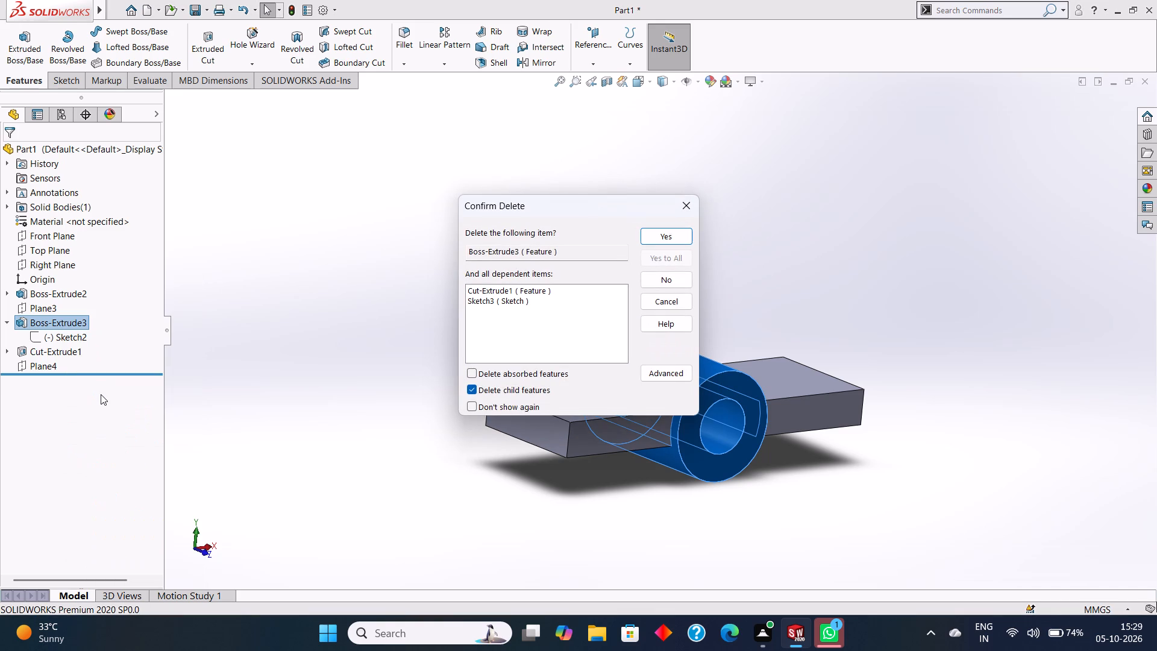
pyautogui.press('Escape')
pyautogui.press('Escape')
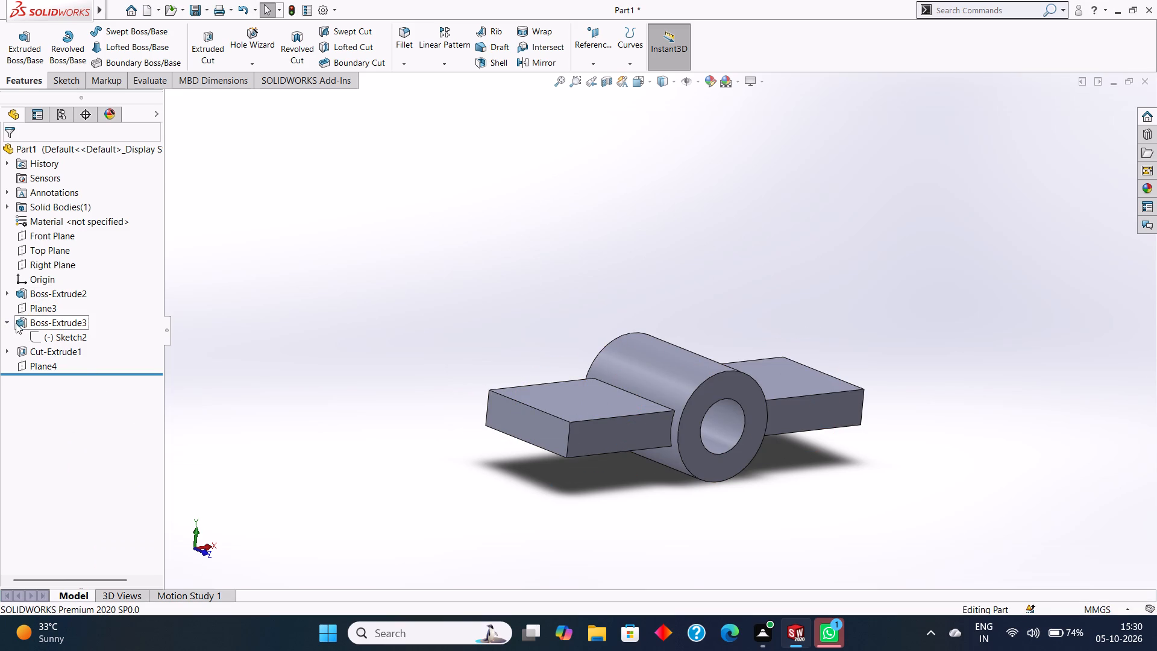
# Open the definition of Boss-Extrude3 and examine its extrusion settings and the cylinder's two circles.
pyautogui.click(39, 322)
pyautogui.click(52, 292)
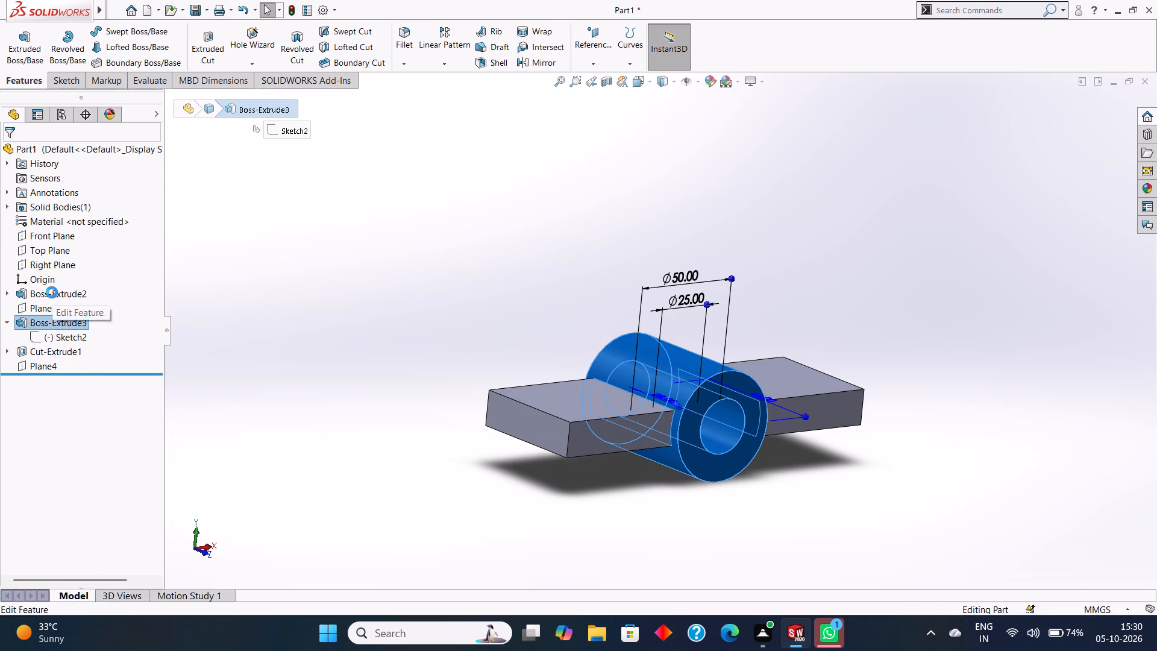
pyautogui.moveTo(832, 463); pyautogui.dragTo(763, 403, button='middle')
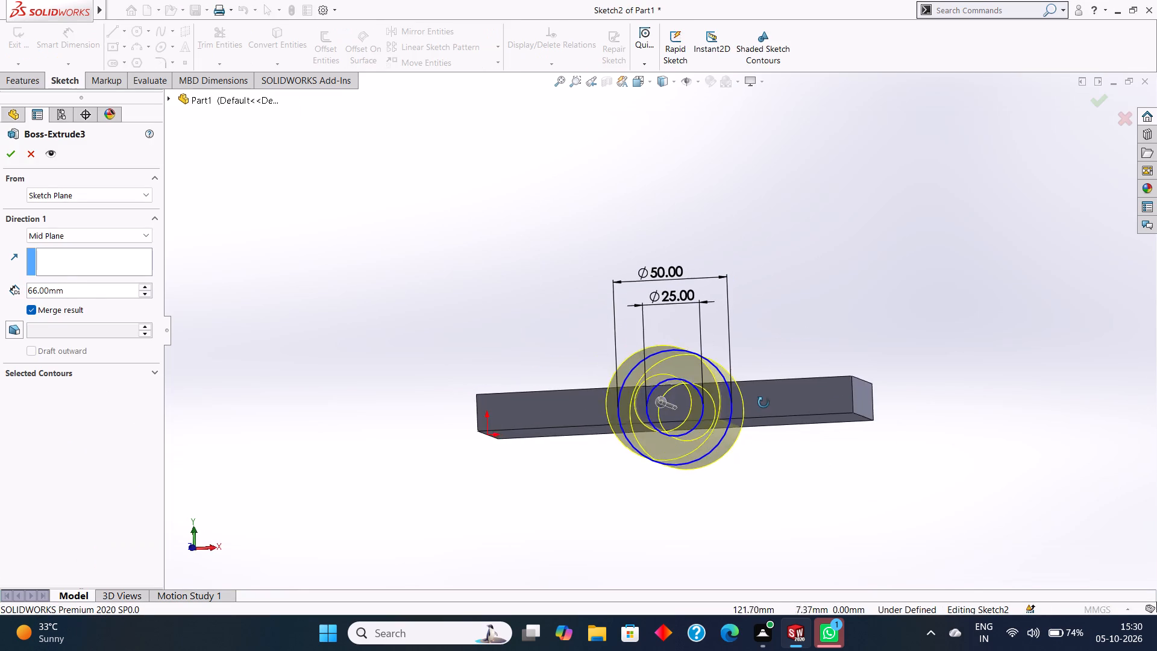
pyautogui.moveTo(763, 403); pyautogui.dragTo(780, 416, button='middle')
pyautogui.scroll(-3, 678, 404)
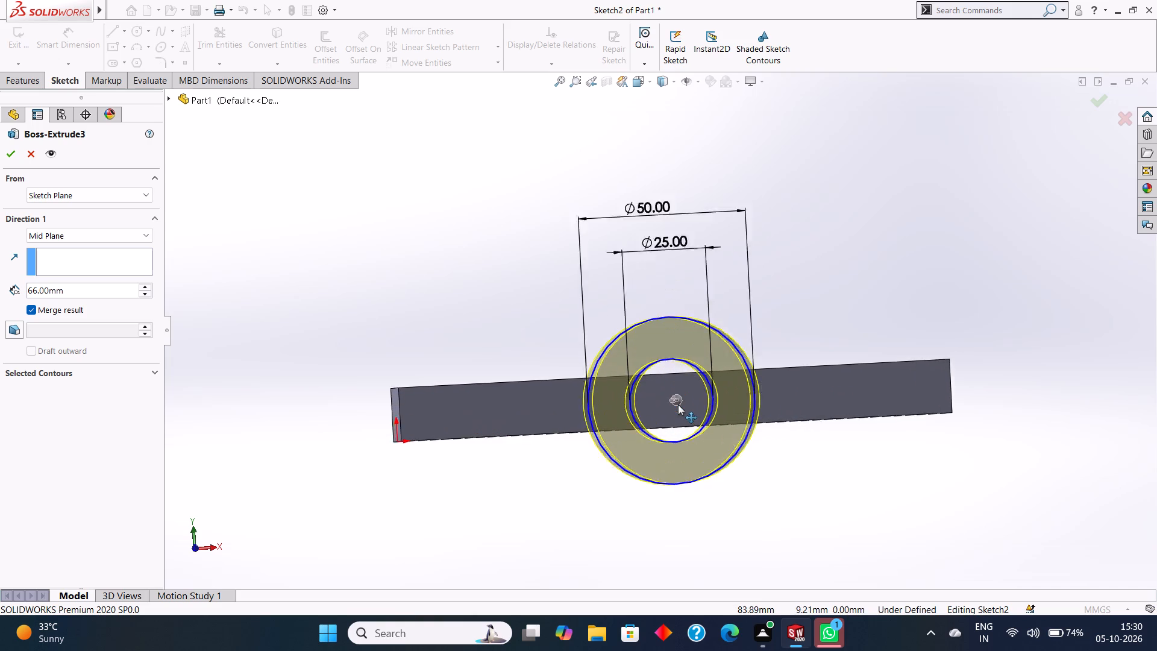
pyautogui.scroll(-3, 678, 404)
pyautogui.scroll(3, 671, 379)
pyautogui.press('Escape')
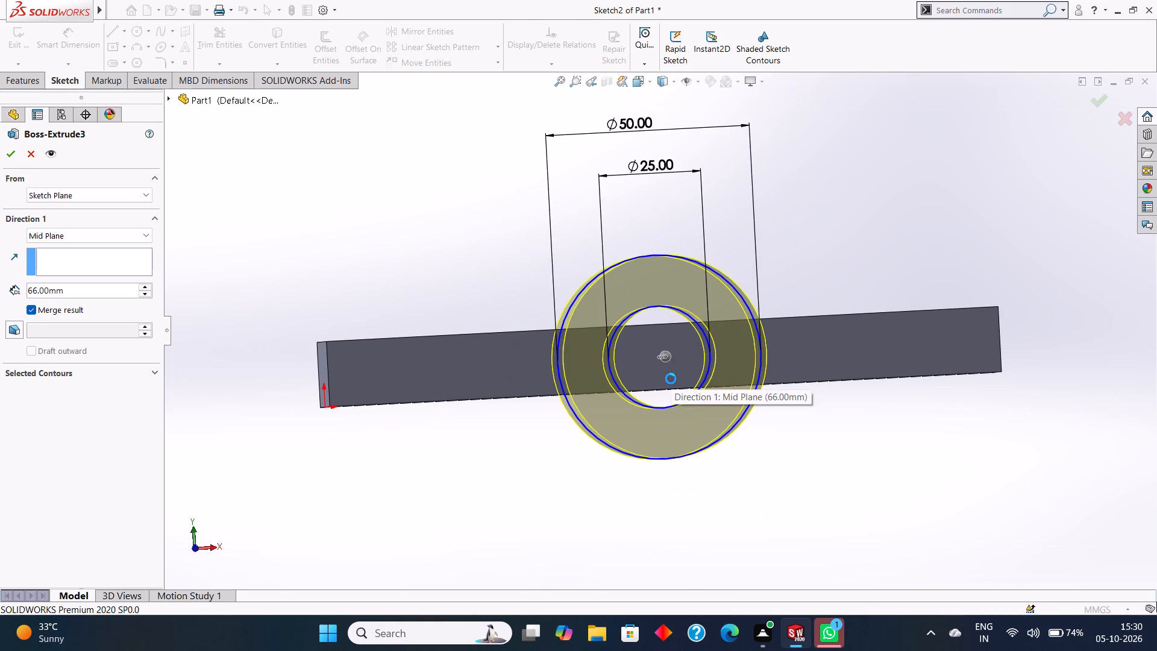
pyautogui.press('Escape')
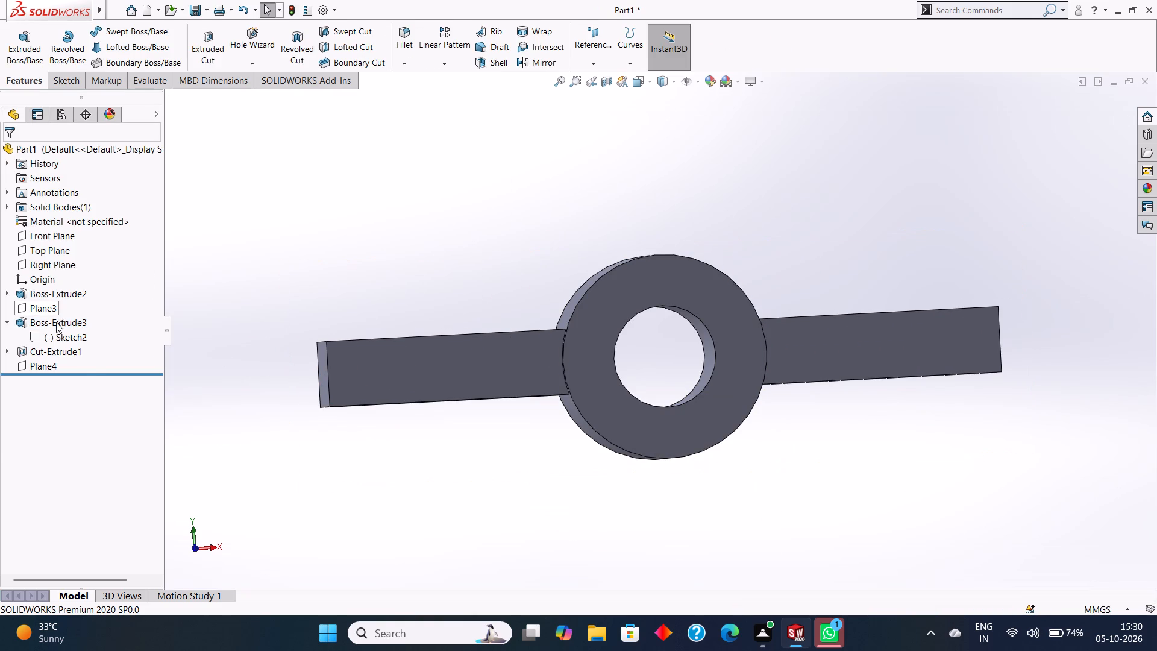
# Delete the hollow cylinder feature Boss-Extrude3 together with its dependent Cut-Extrude1 and Sketch3, keeping its absorbed sketch.
pyautogui.rightClick(56, 322)
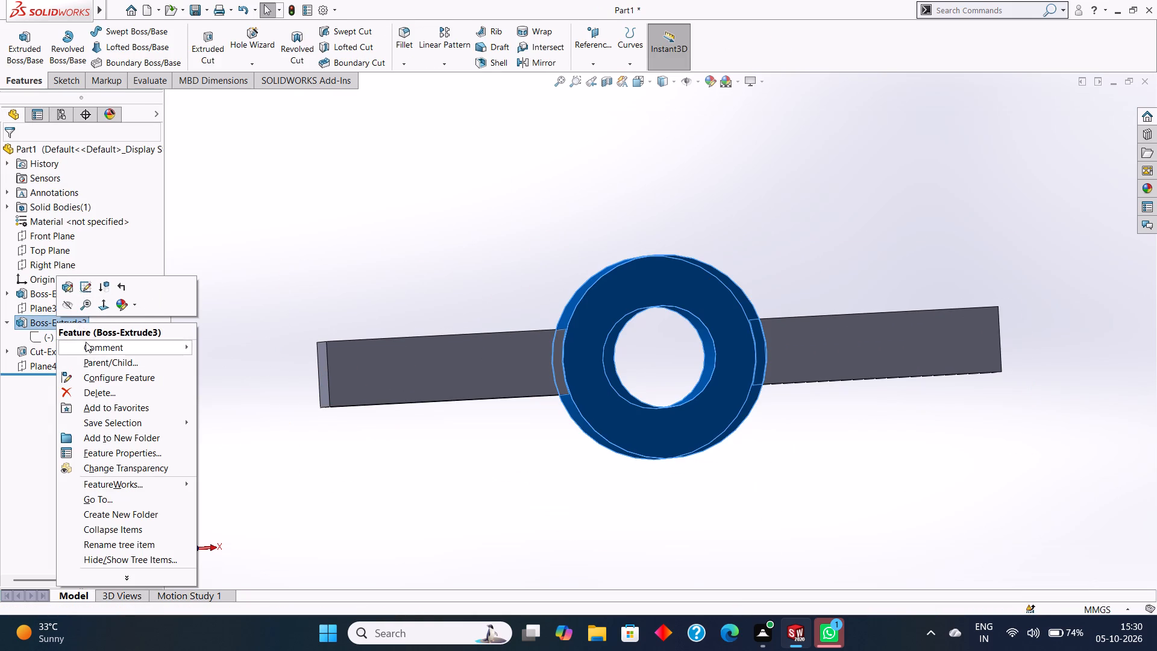
pyautogui.click(84, 391)
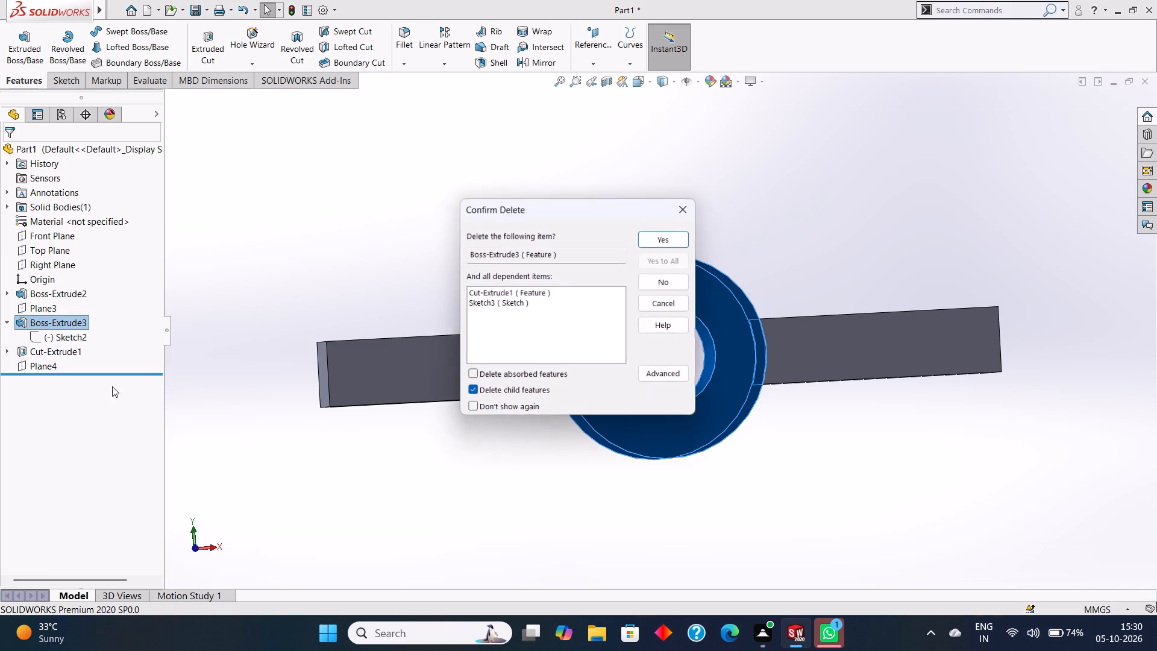
pyautogui.click(651, 233)
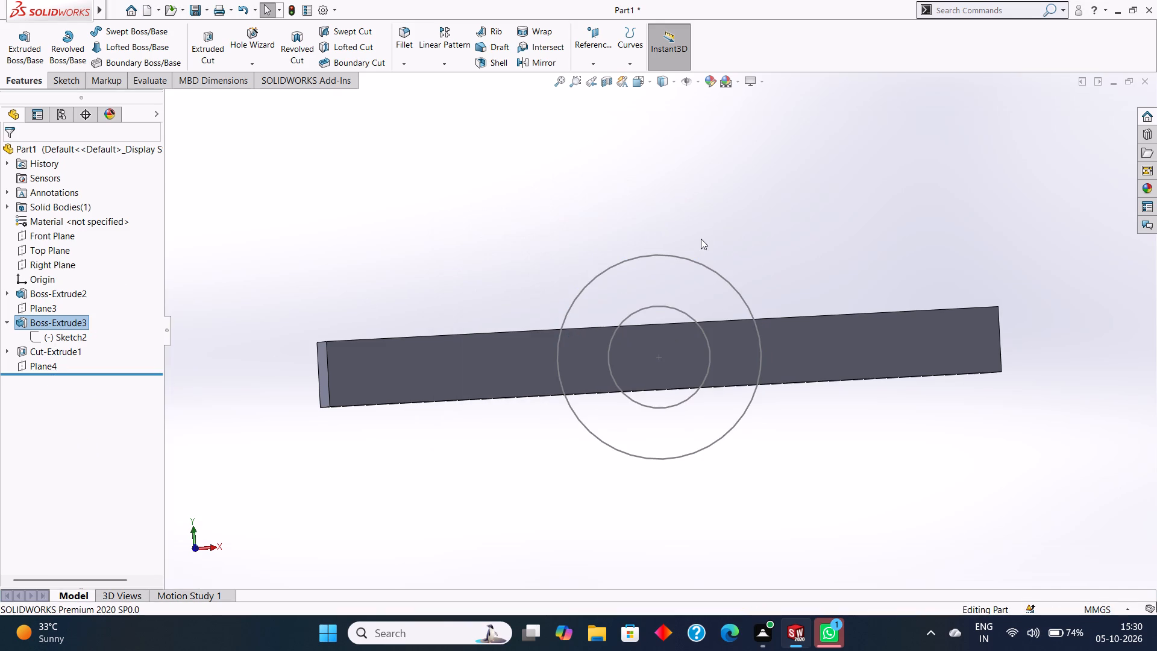
pyautogui.click(703, 239)
pyautogui.scroll(-1, 729, 254)
pyautogui.scroll(2, 733, 254)
pyautogui.press('Escape')
pyautogui.press('Escape')
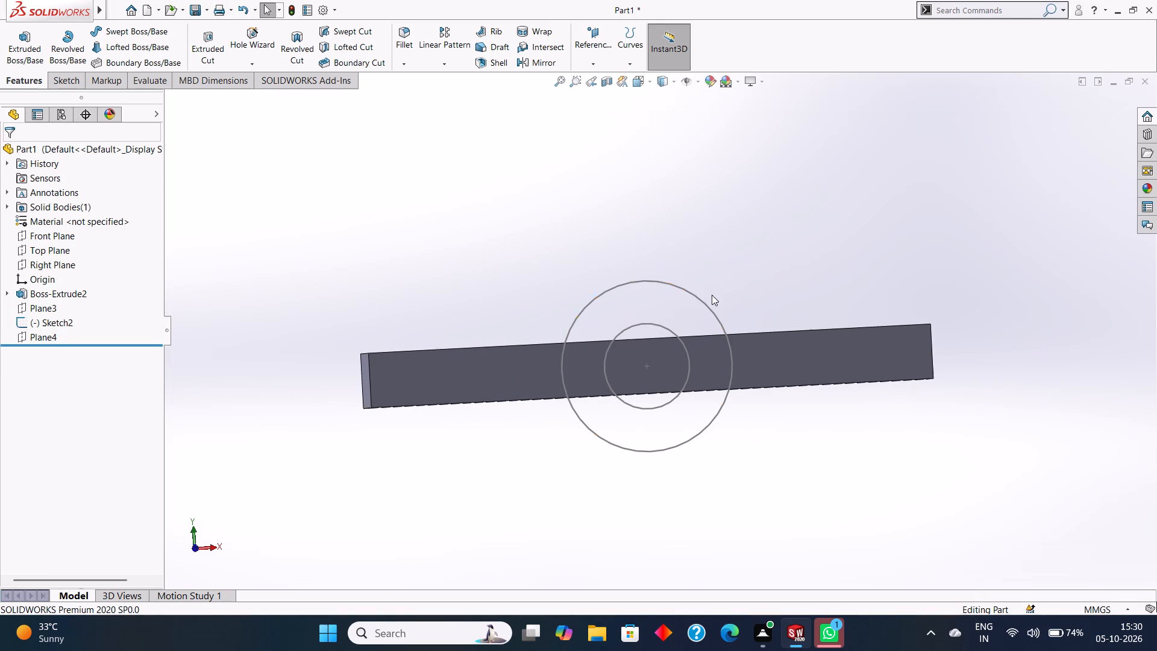
# Start a new sketch on the long front face of the block.
pyautogui.rightClick(777, 344)
pyautogui.click(806, 329)
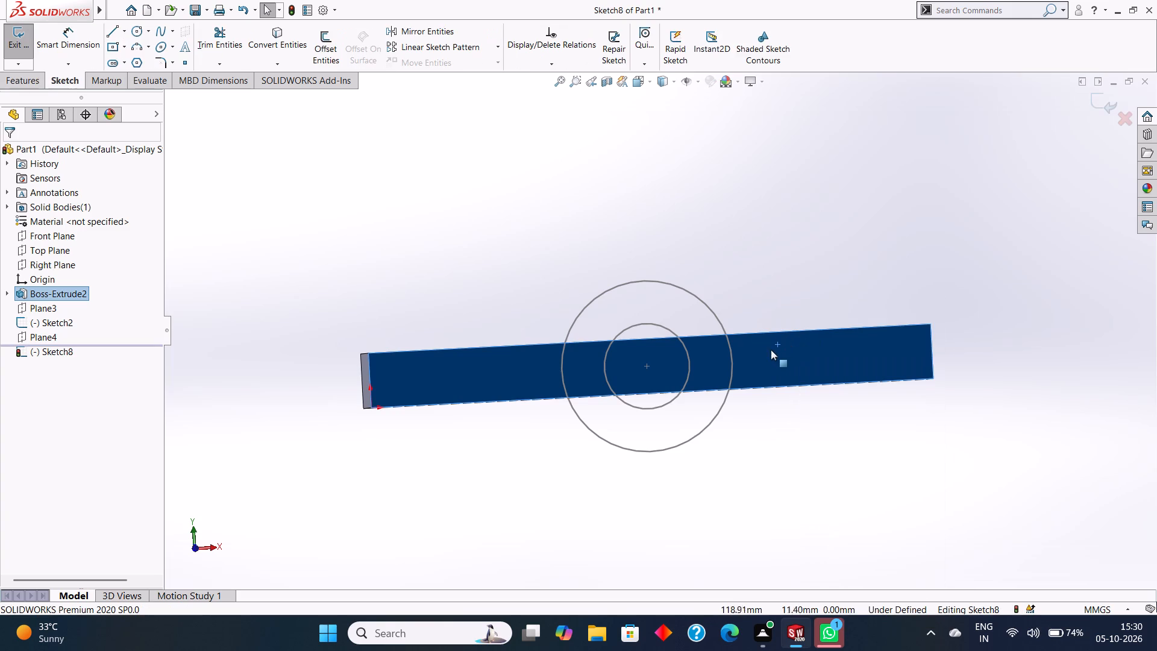
pyautogui.press('Escape')
pyautogui.press('Escape')
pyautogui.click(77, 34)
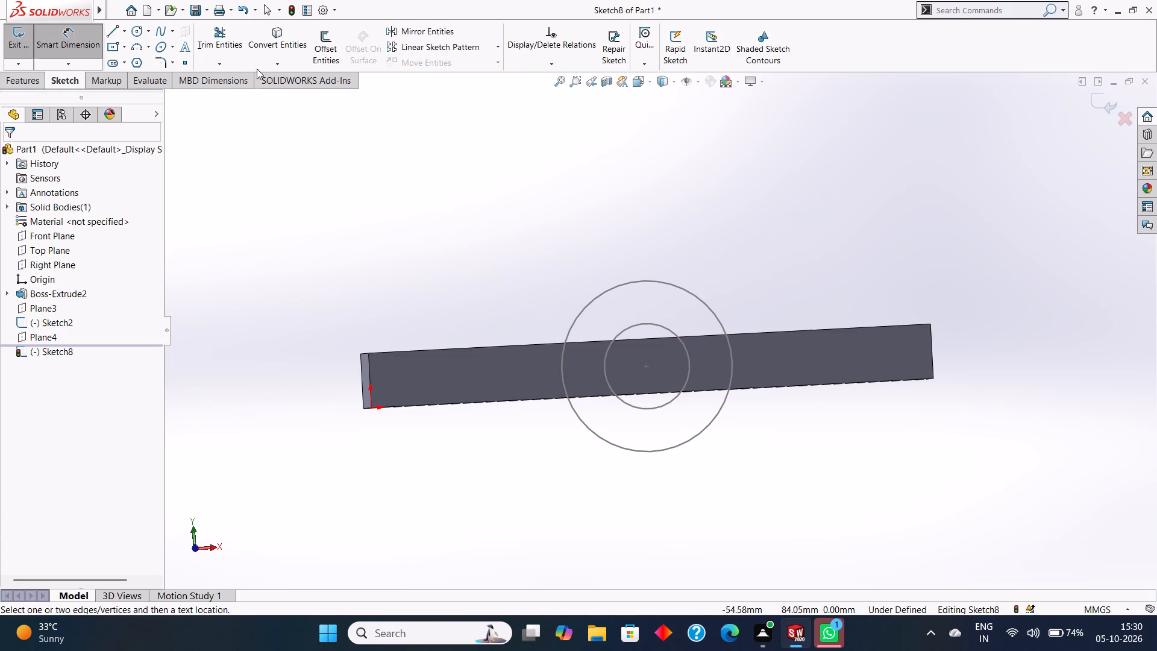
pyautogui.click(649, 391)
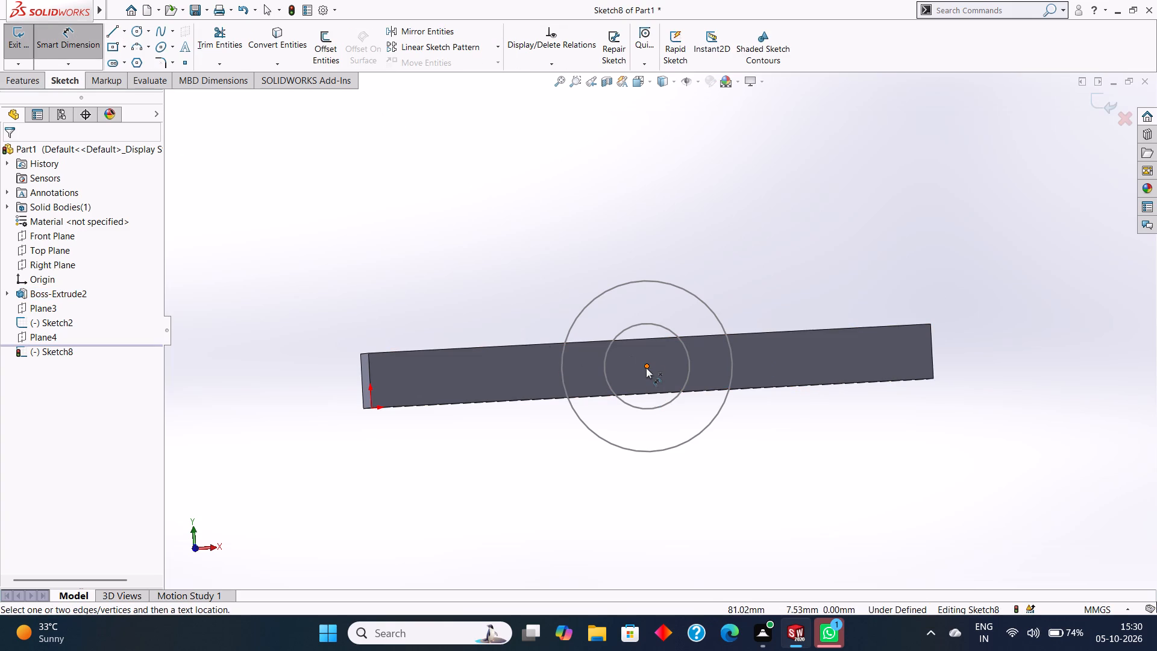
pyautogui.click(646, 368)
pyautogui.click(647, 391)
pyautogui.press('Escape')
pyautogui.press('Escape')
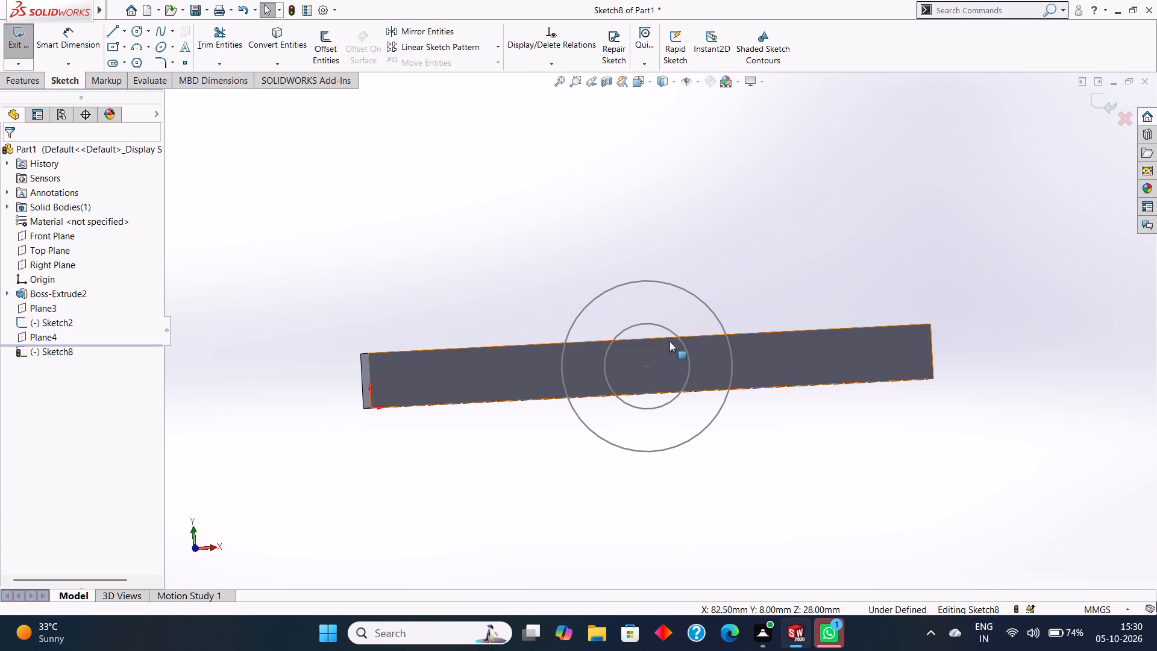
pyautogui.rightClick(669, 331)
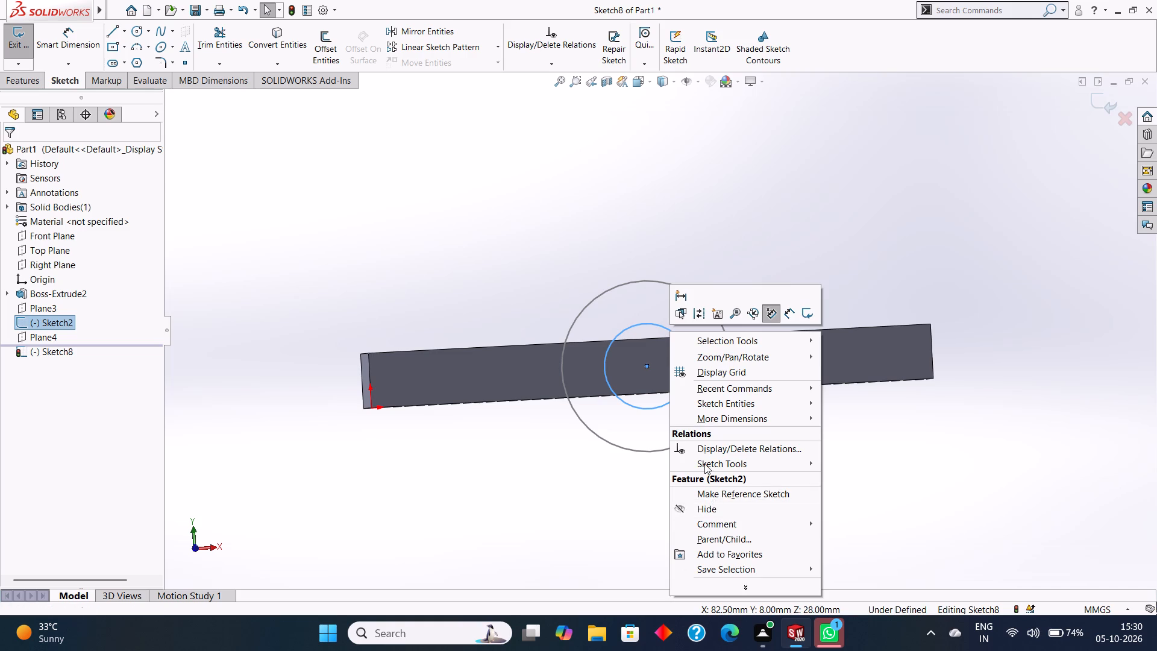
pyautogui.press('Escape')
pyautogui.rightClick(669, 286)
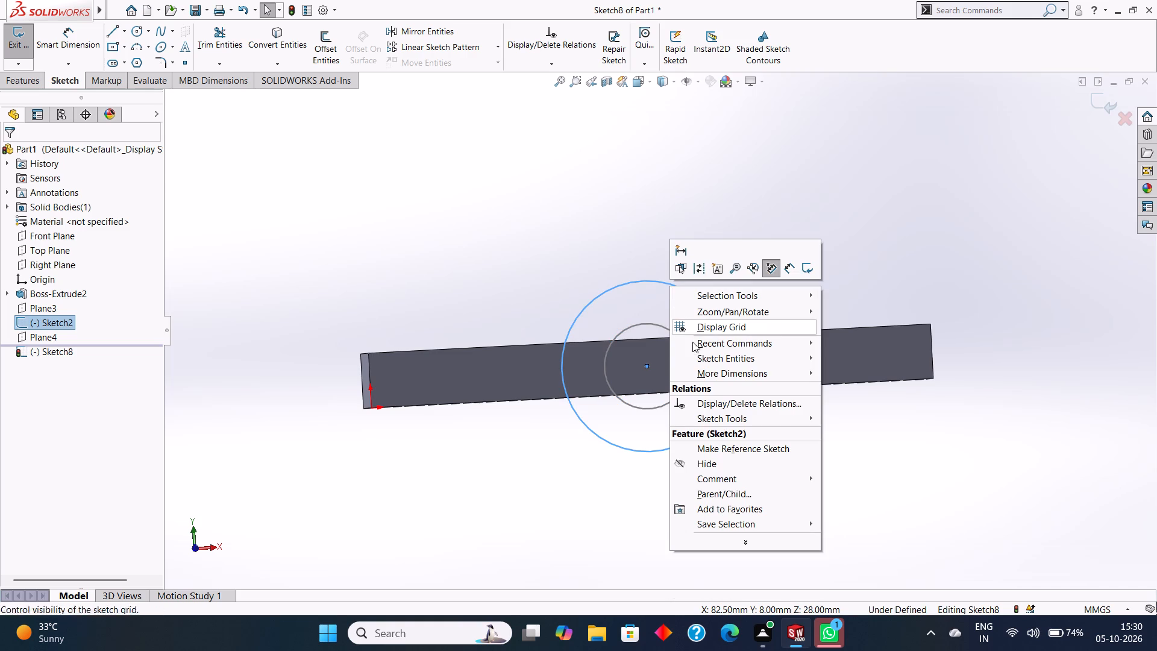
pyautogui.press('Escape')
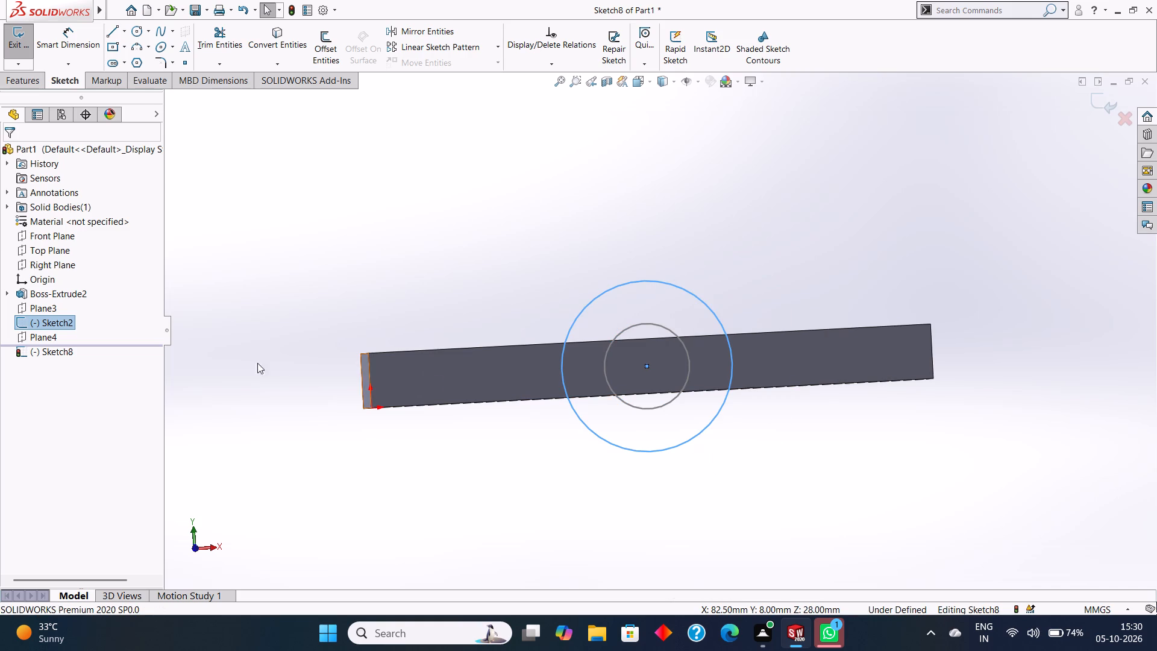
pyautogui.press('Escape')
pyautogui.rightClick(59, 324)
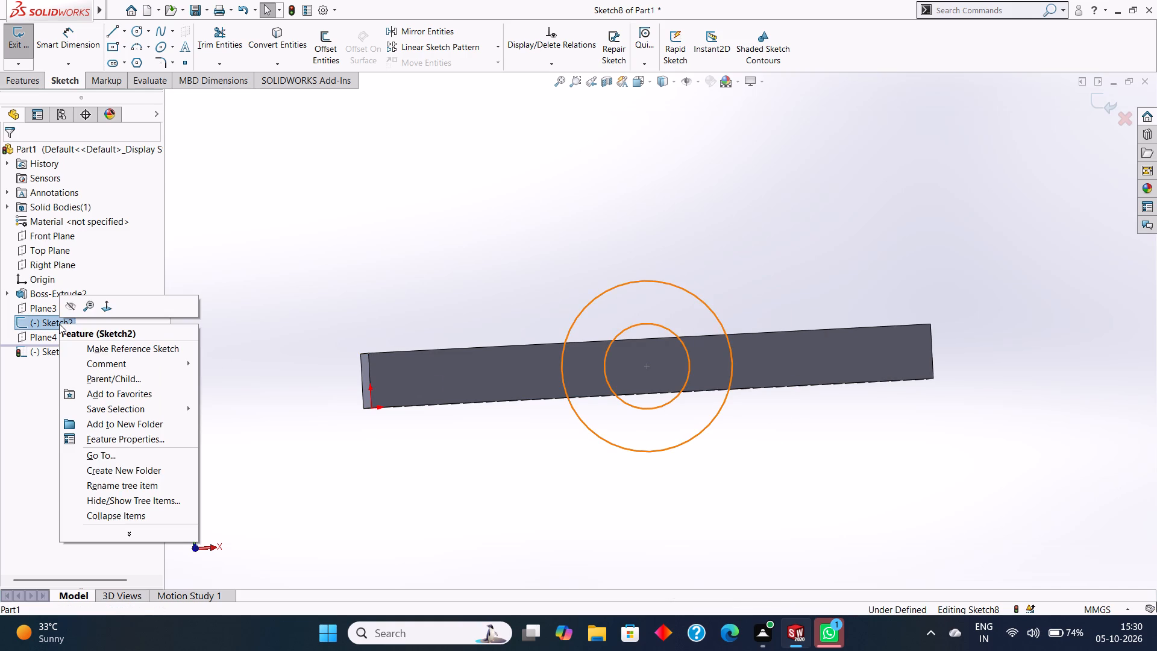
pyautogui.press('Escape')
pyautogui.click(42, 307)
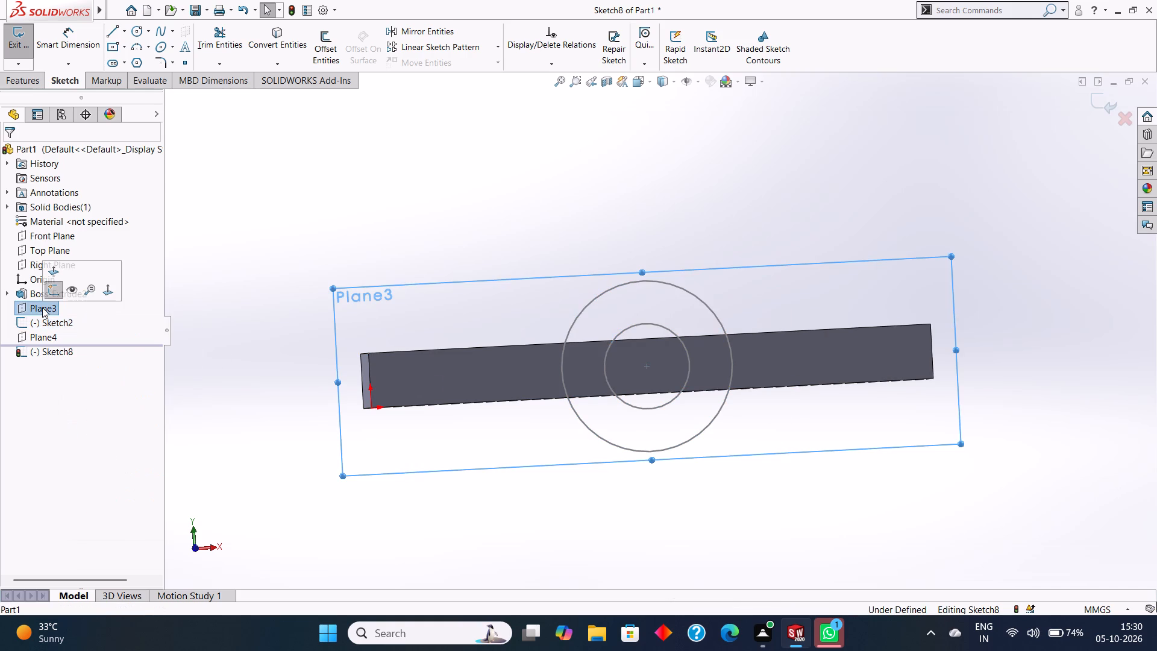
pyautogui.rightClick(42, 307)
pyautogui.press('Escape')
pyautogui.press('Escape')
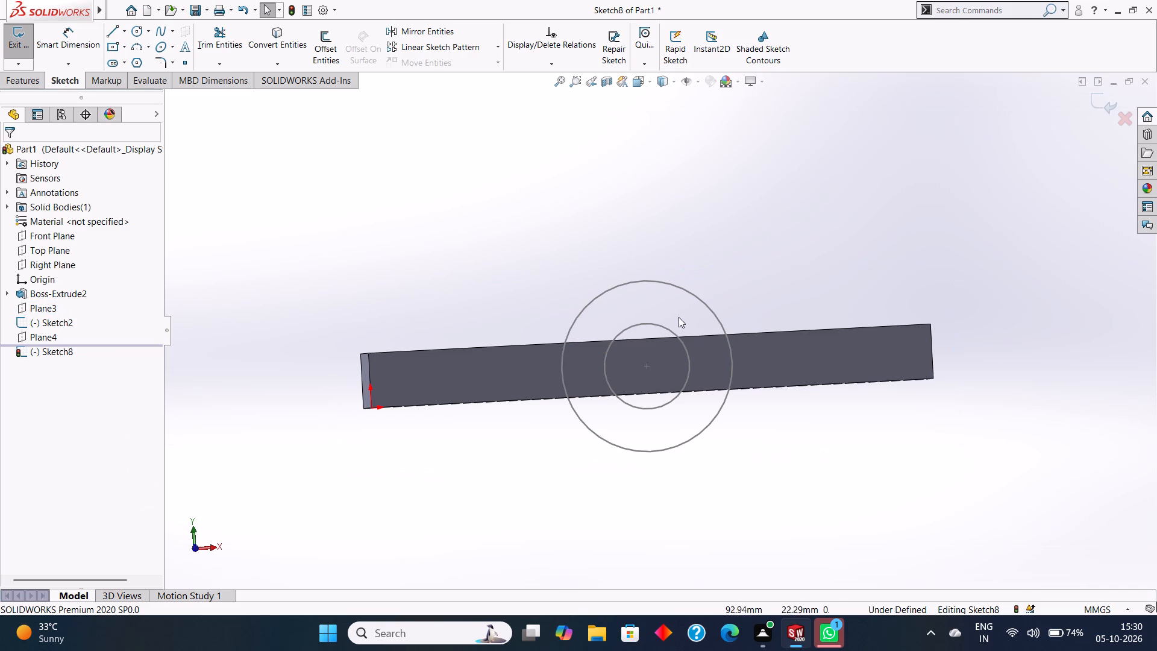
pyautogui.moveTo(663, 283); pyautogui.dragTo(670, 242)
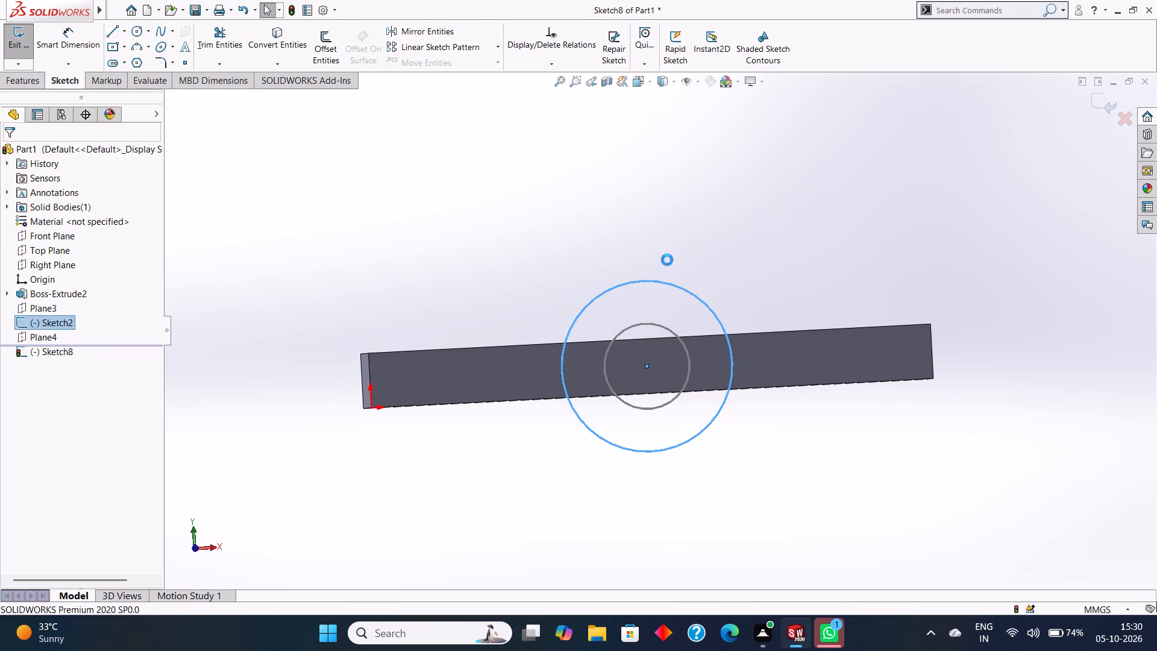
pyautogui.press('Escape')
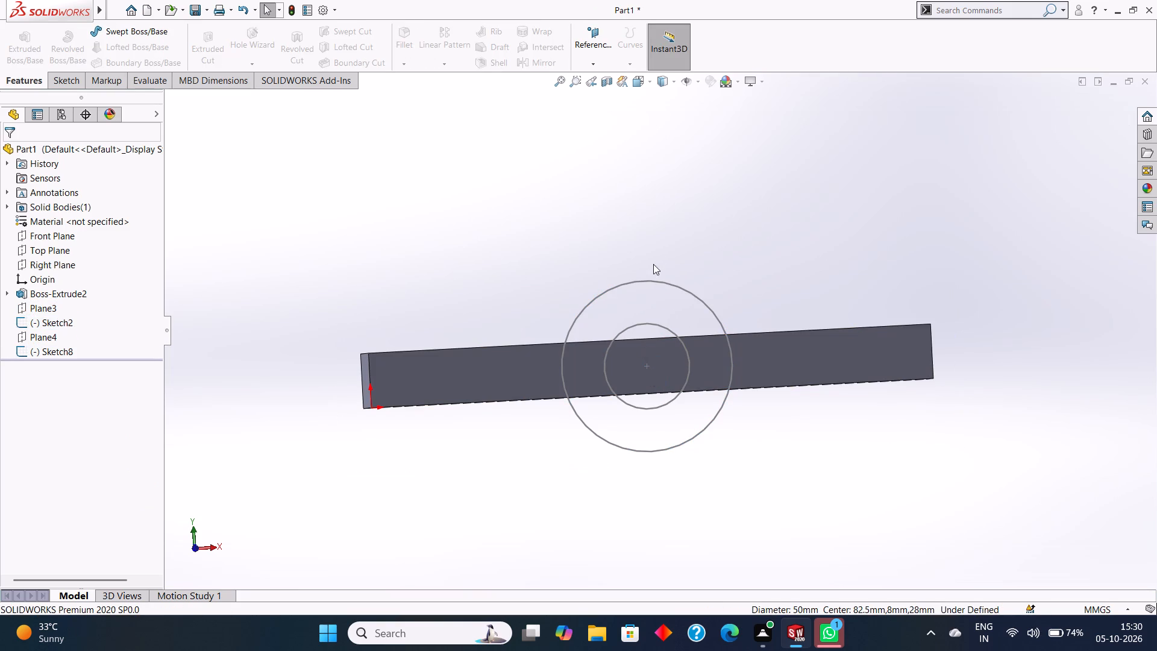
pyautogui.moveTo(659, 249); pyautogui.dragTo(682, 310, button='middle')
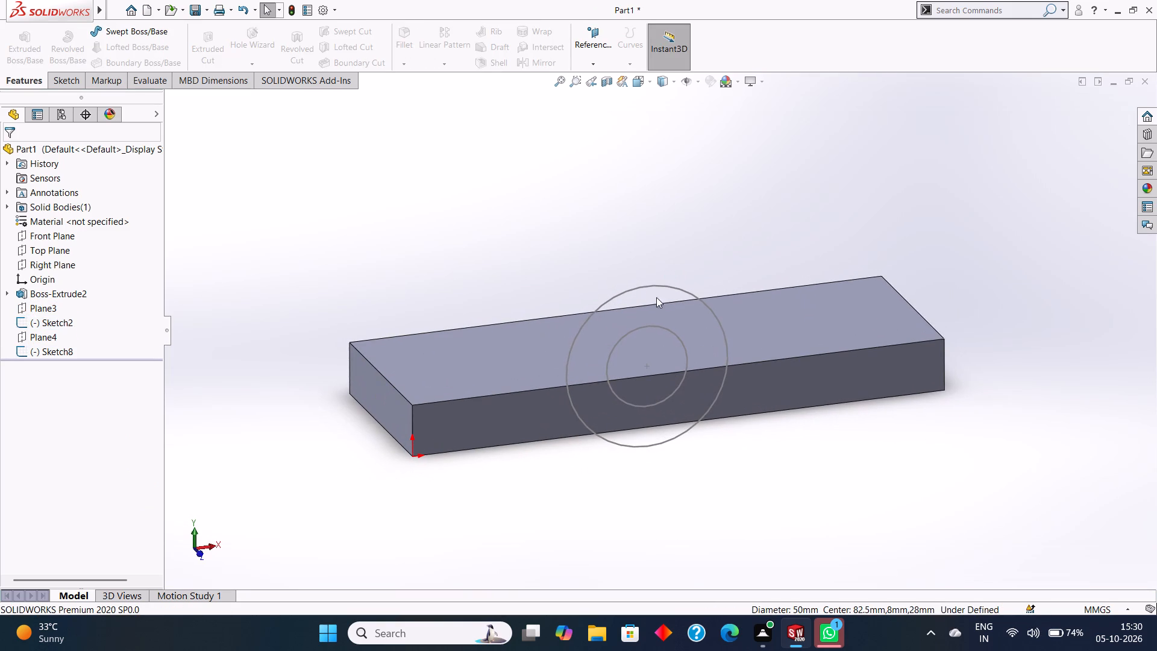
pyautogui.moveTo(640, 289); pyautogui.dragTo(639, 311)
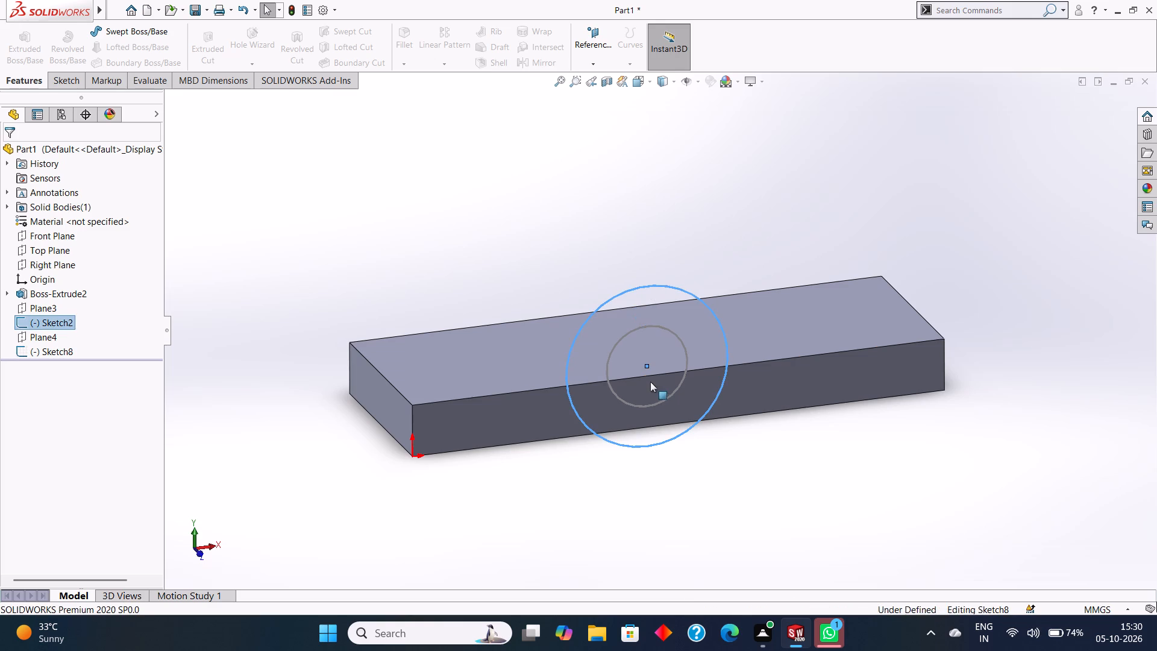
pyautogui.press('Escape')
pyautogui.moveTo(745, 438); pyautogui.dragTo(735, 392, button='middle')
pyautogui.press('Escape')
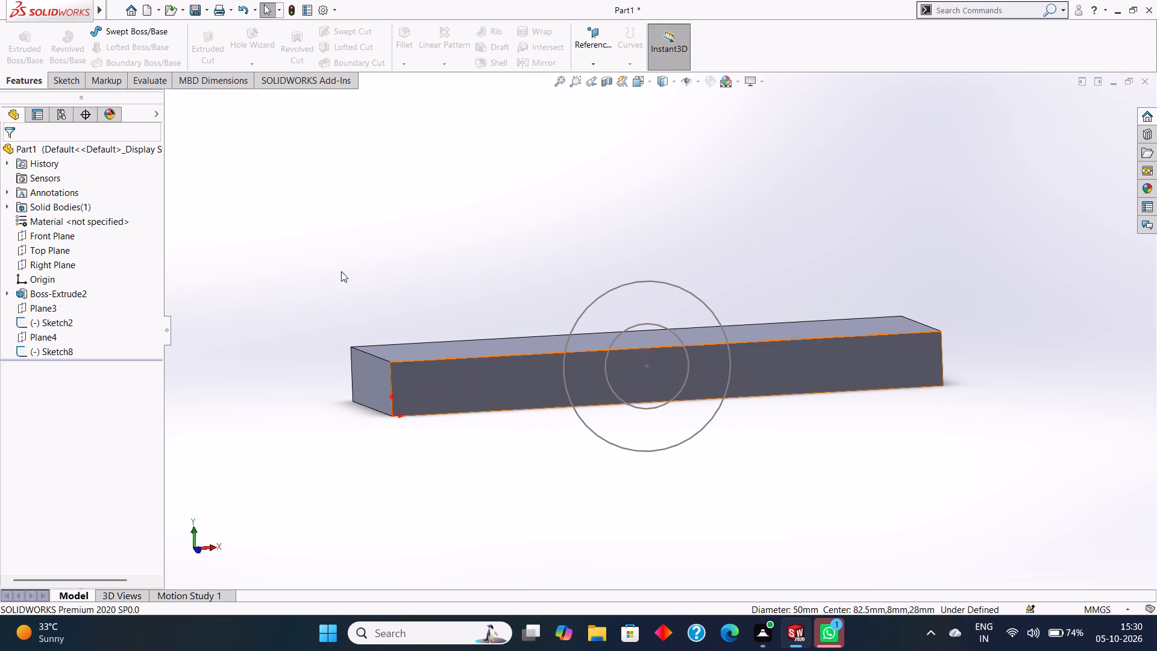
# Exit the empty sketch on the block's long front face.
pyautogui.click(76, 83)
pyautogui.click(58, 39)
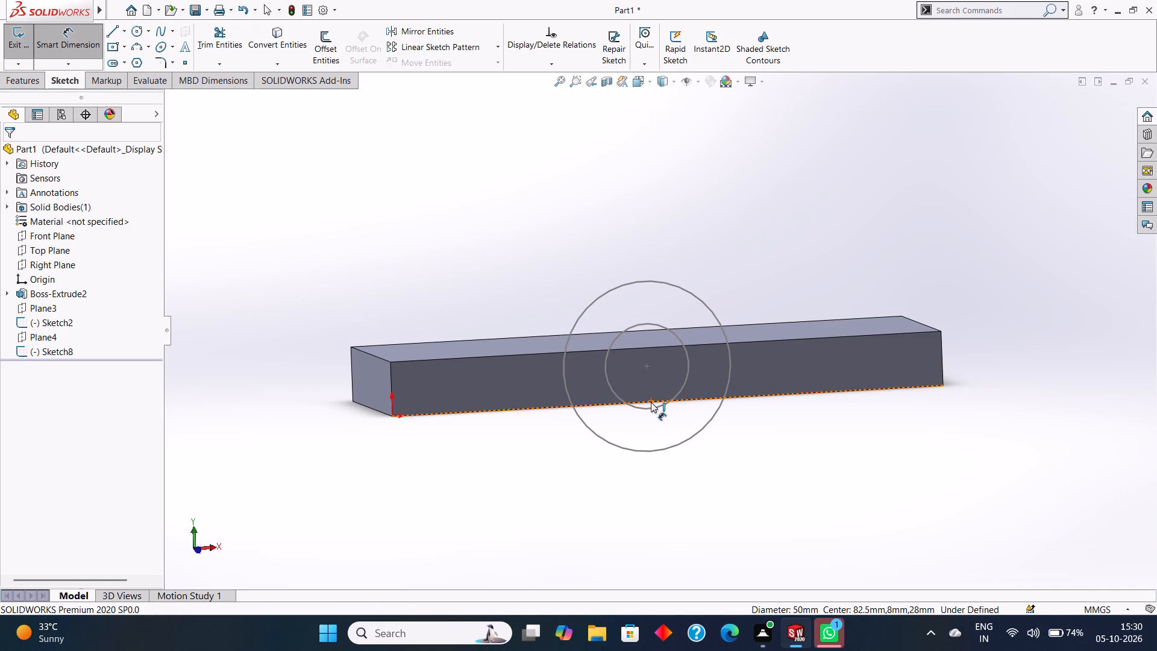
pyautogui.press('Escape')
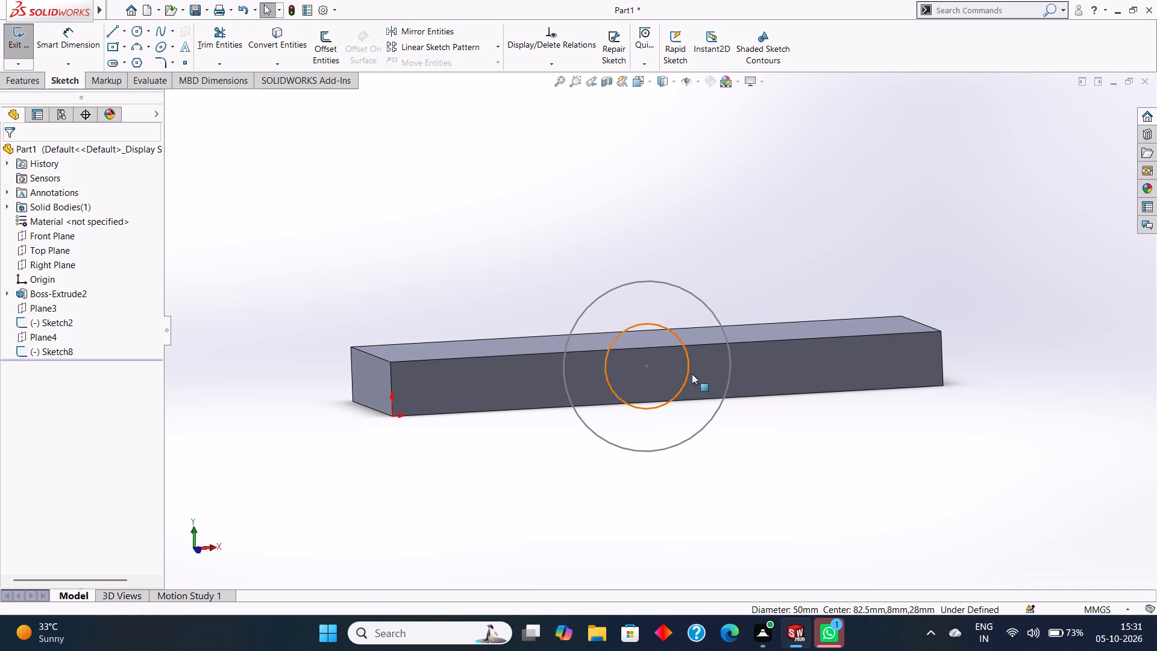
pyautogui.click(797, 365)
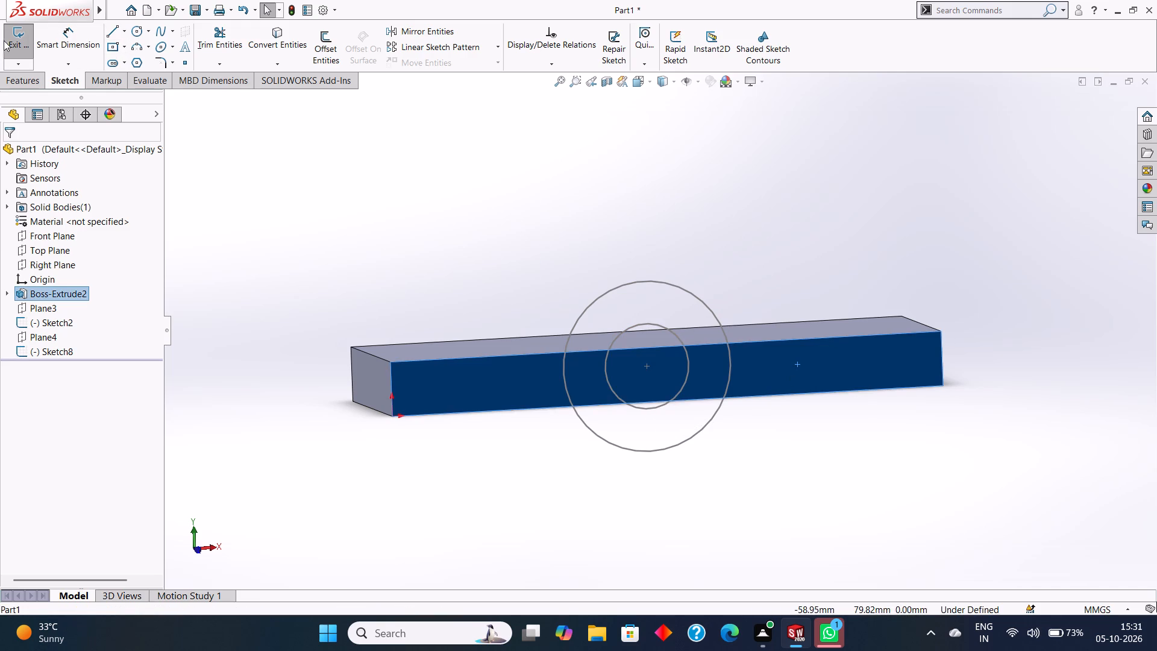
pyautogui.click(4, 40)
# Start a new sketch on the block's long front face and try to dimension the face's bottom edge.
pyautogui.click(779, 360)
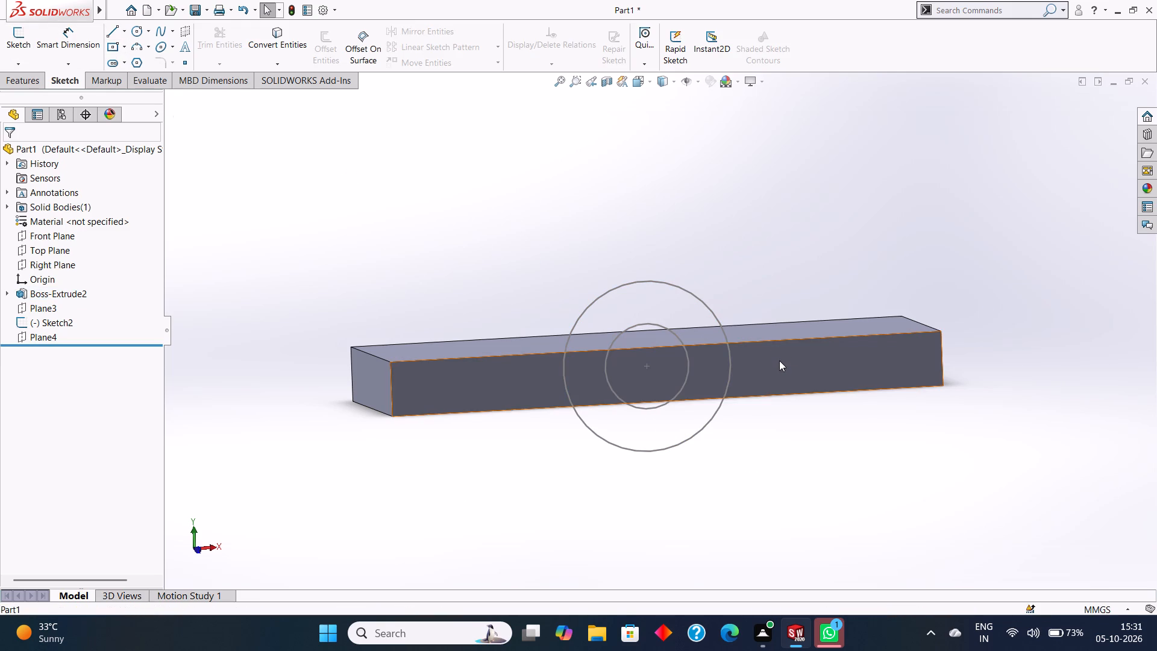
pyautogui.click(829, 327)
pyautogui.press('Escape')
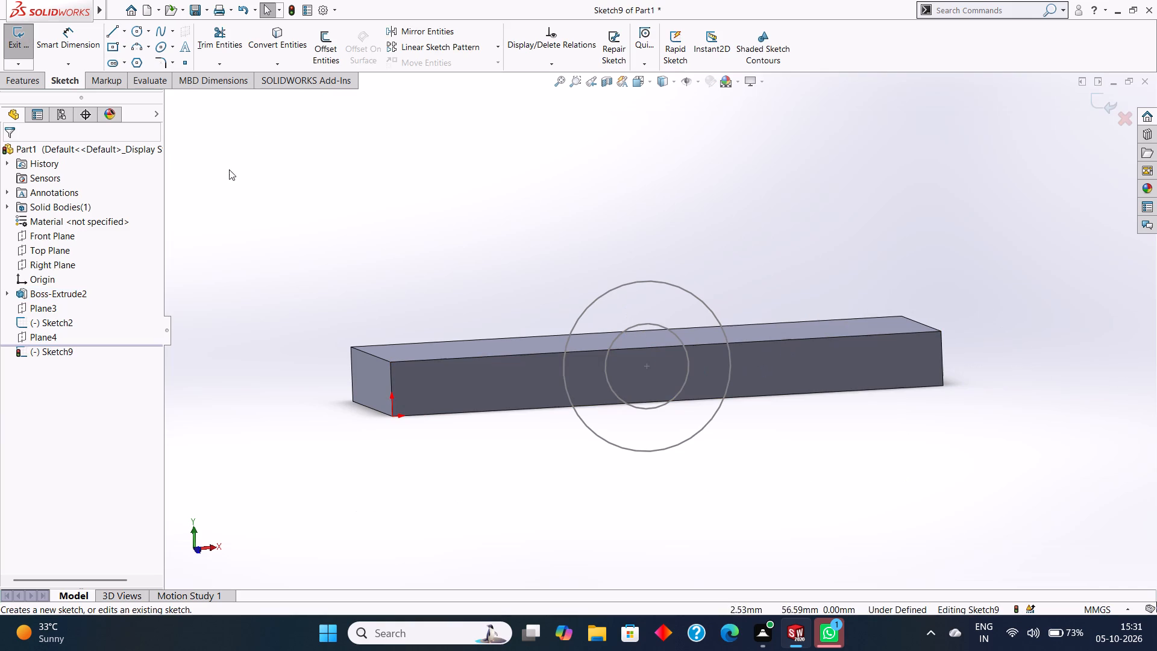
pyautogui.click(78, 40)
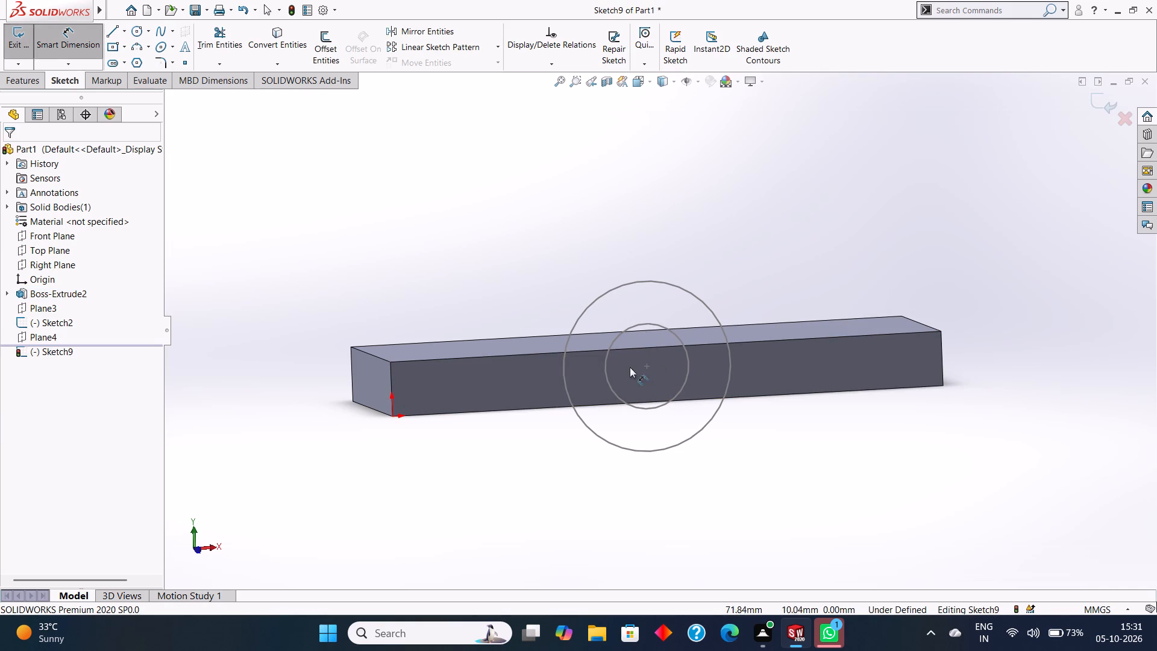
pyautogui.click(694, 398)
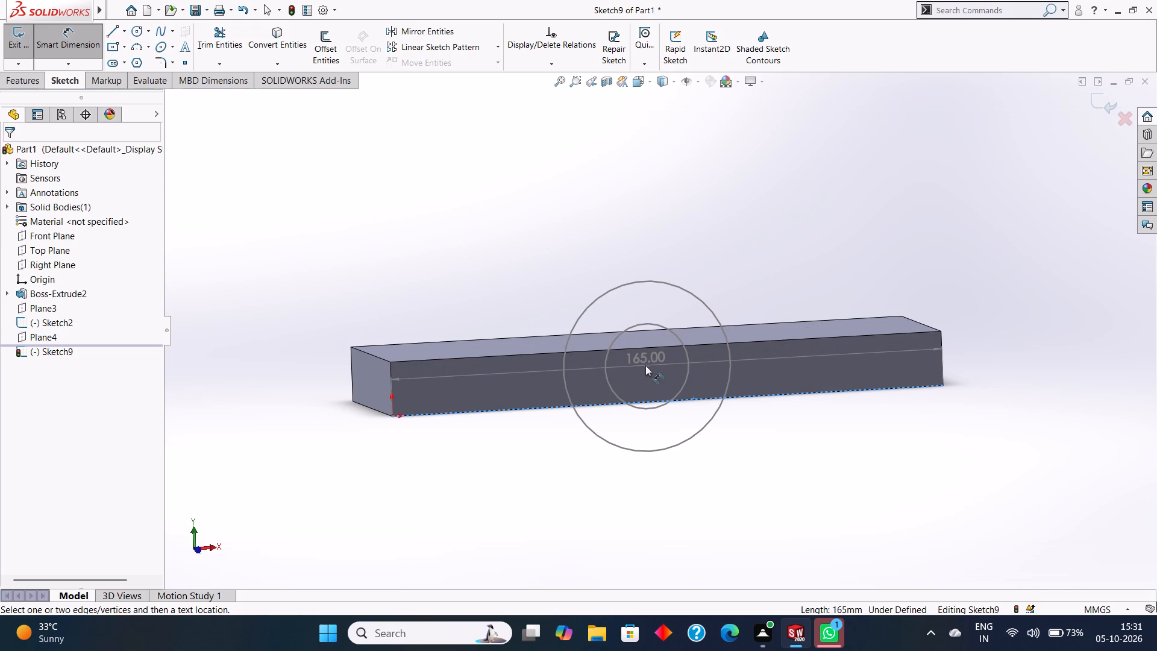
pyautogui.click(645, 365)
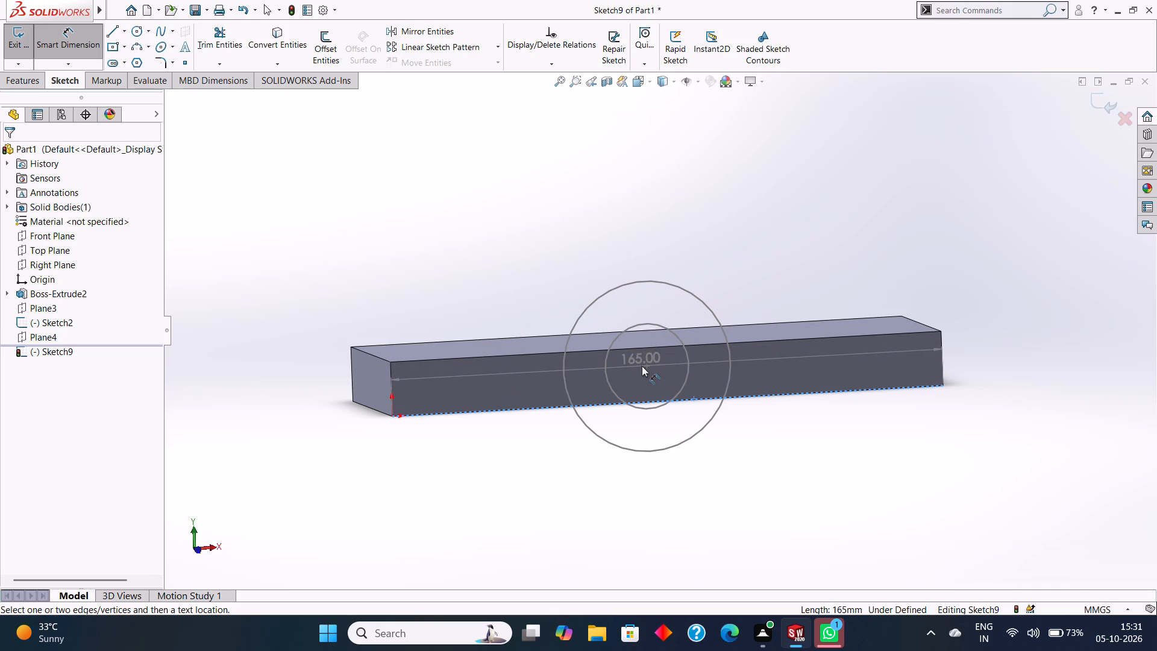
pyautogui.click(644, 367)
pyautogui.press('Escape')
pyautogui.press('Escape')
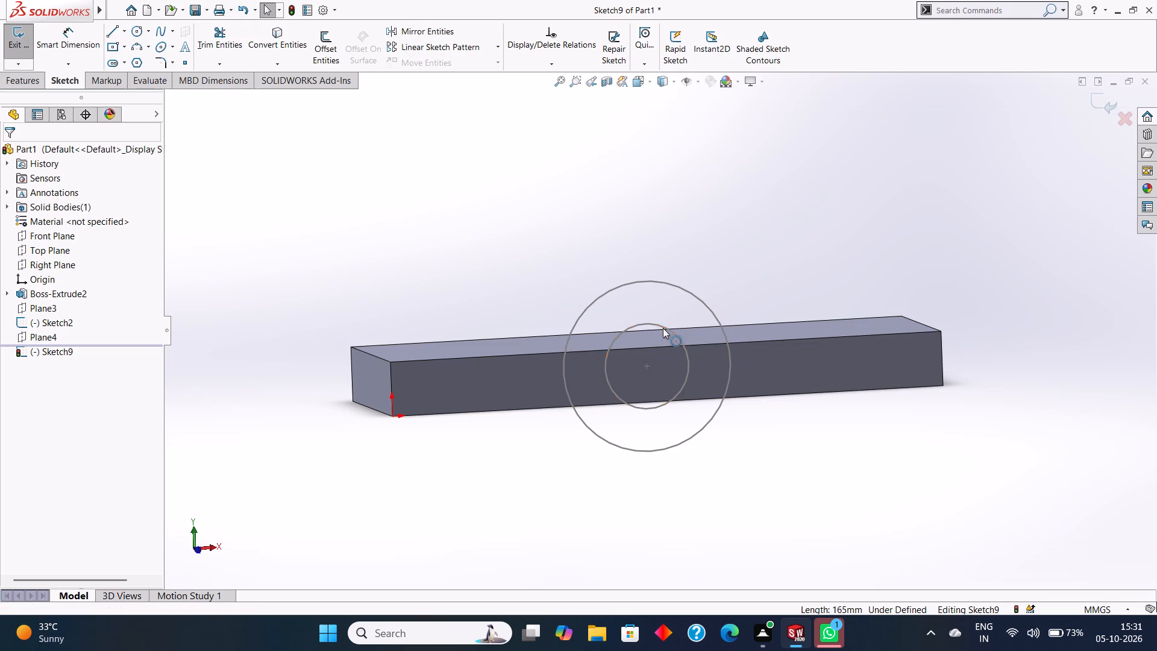
# Hide Sketch2, the leftover sketch with the two concentric circles.
pyautogui.rightClick(663, 328)
pyautogui.press('Escape')
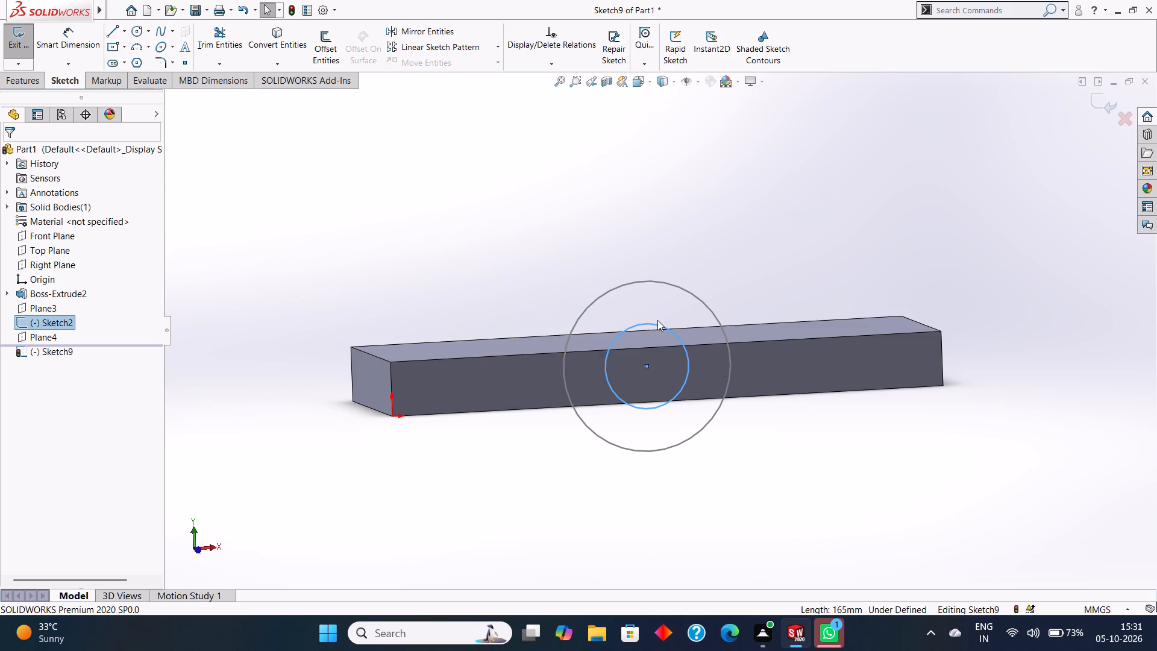
pyautogui.click(645, 282)
pyautogui.rightClick(647, 282)
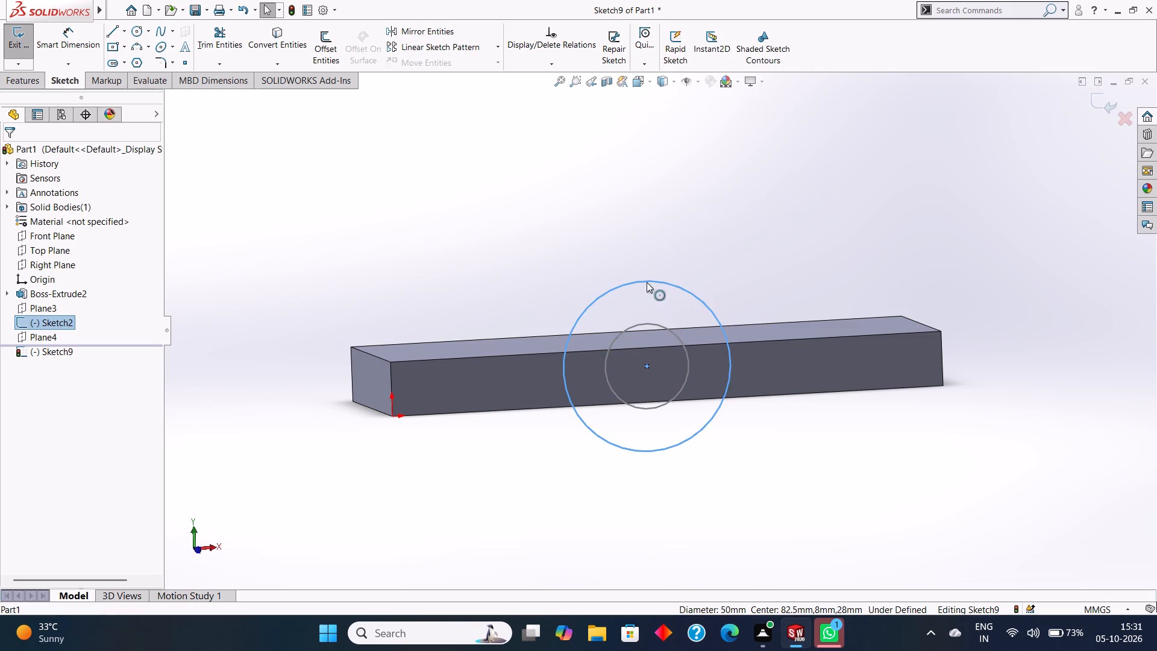
pyautogui.click(691, 456)
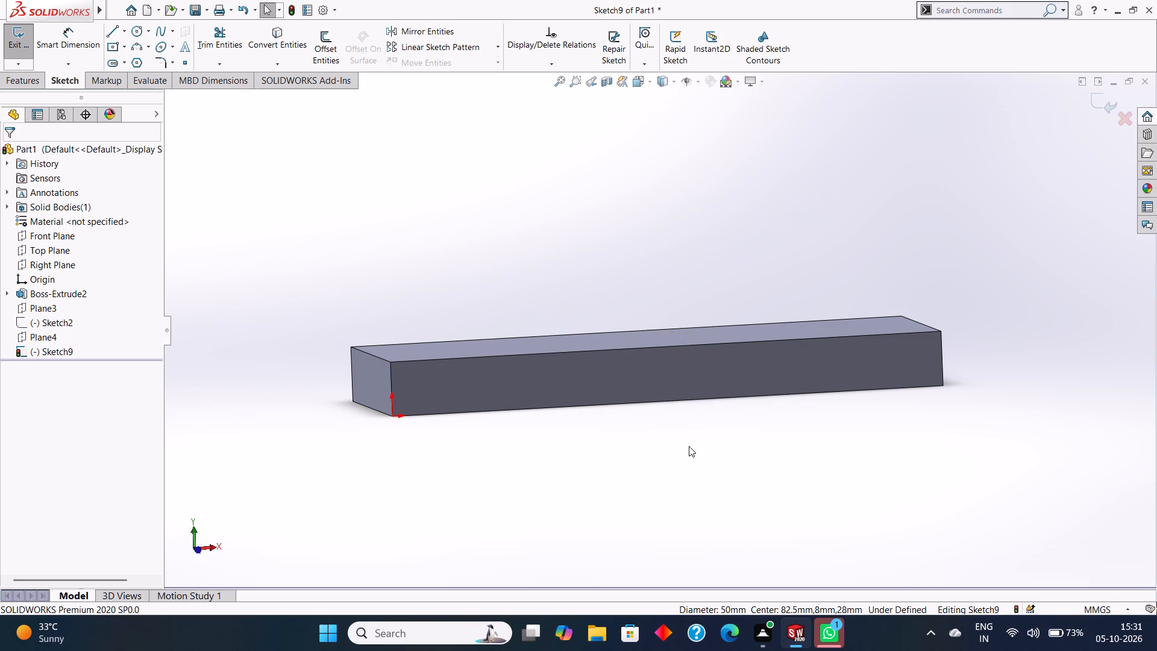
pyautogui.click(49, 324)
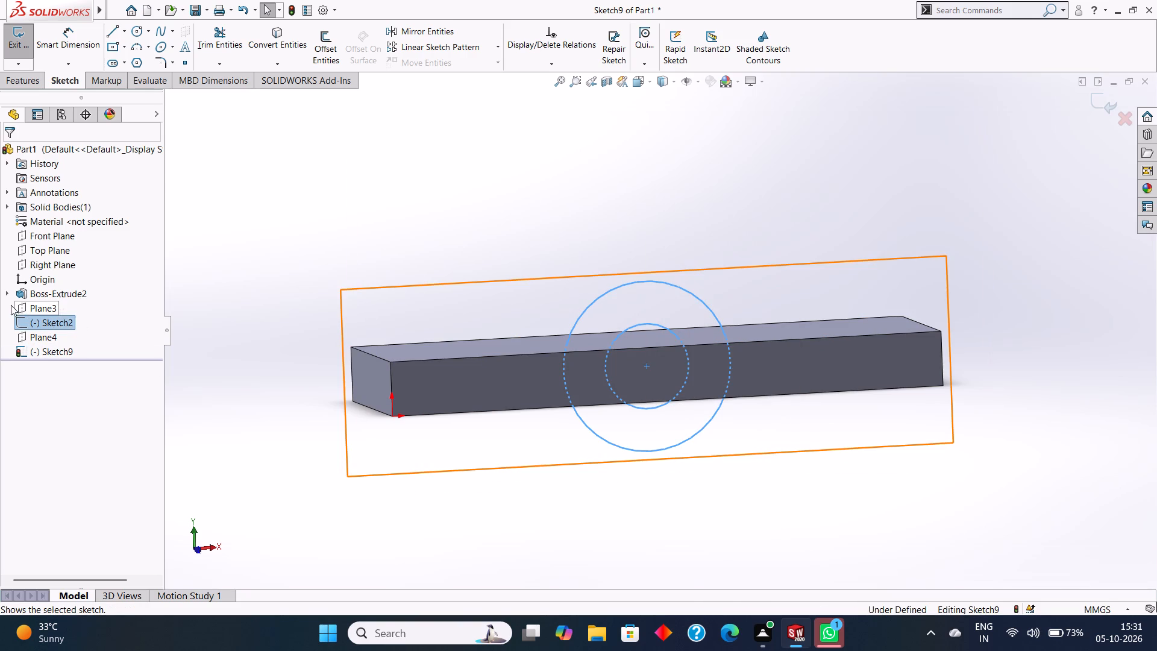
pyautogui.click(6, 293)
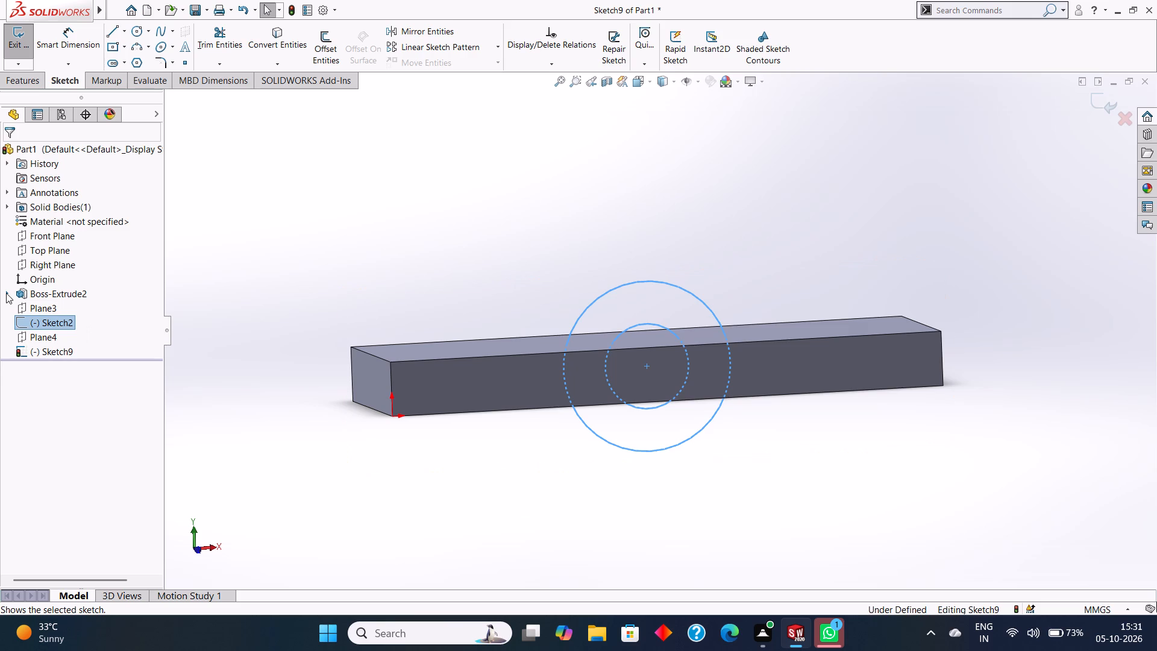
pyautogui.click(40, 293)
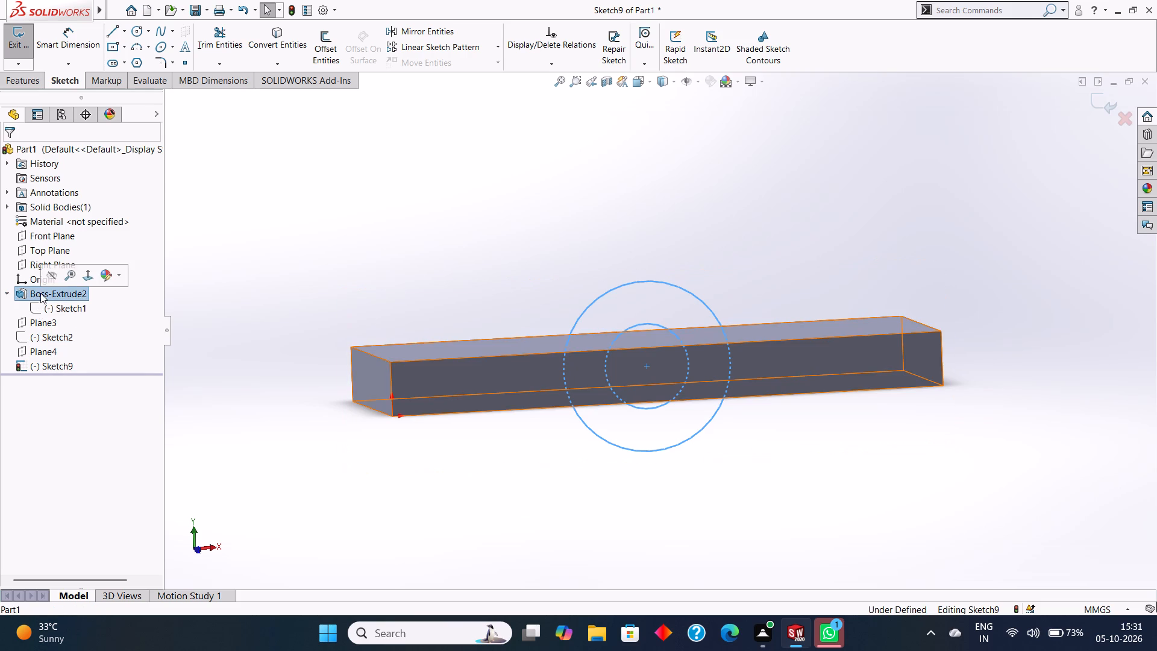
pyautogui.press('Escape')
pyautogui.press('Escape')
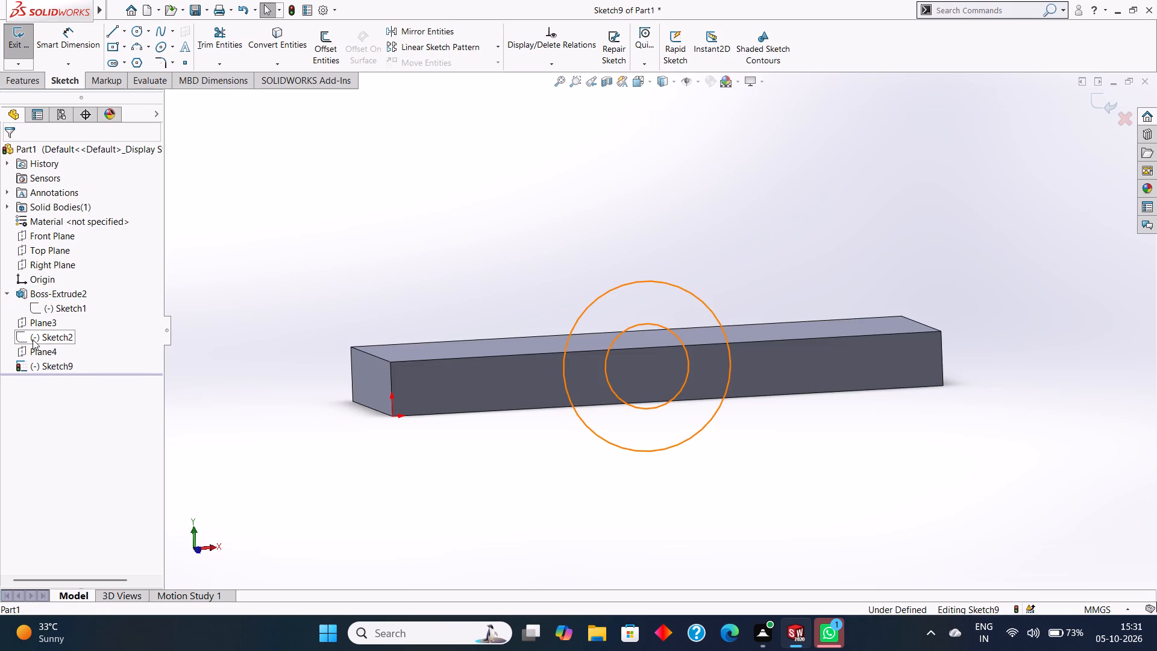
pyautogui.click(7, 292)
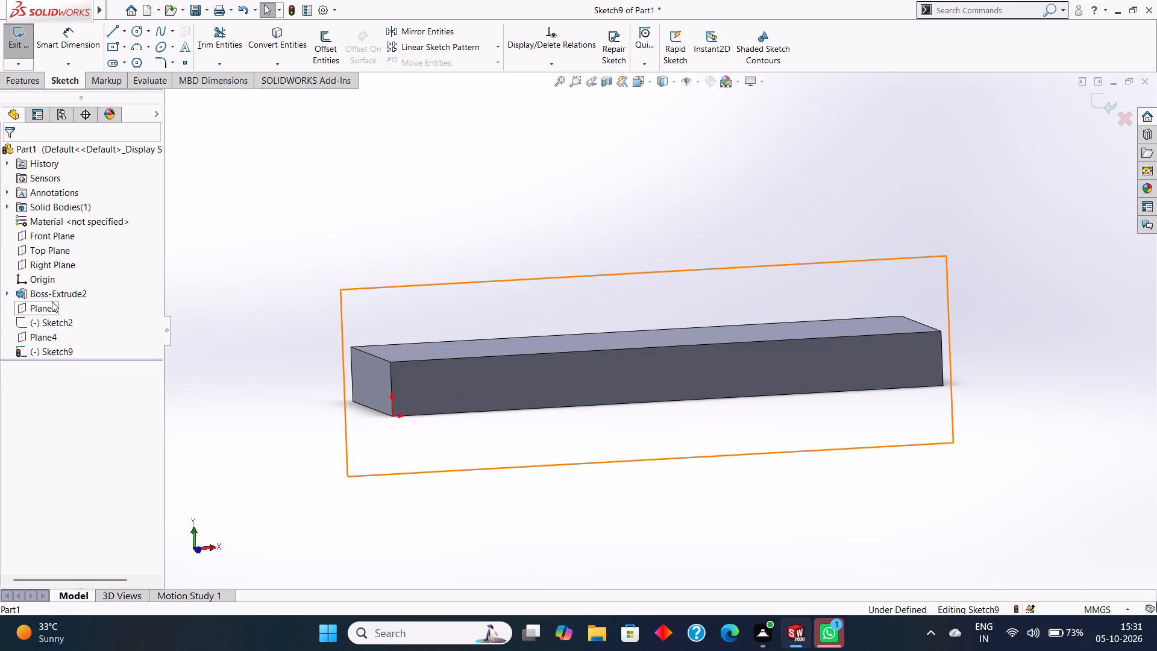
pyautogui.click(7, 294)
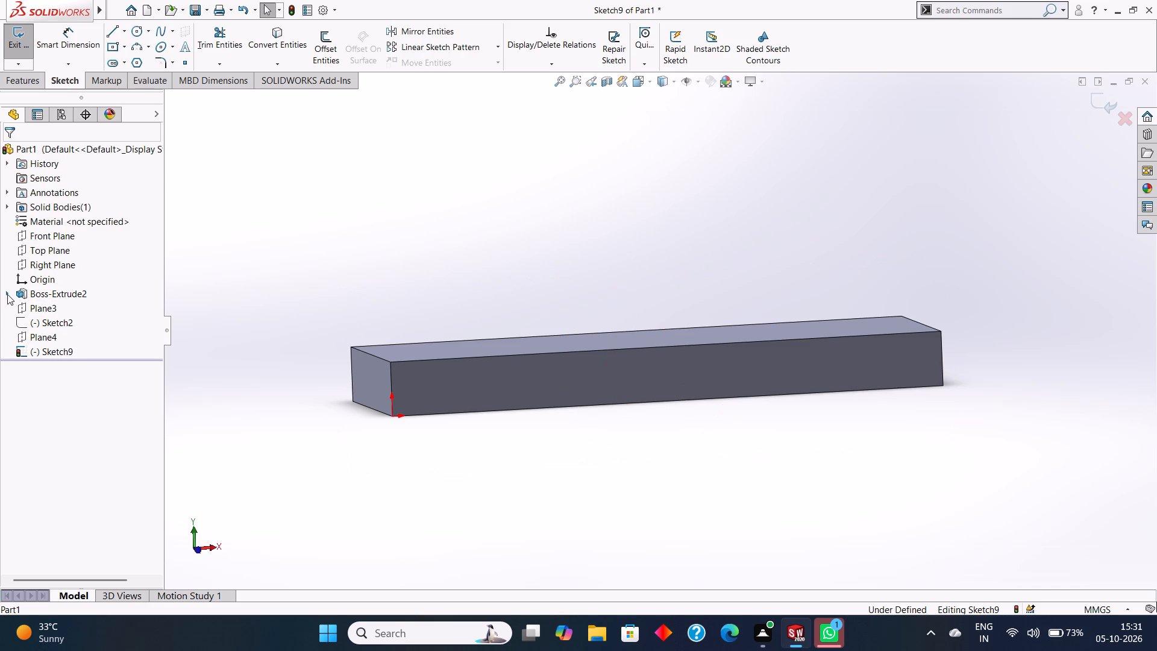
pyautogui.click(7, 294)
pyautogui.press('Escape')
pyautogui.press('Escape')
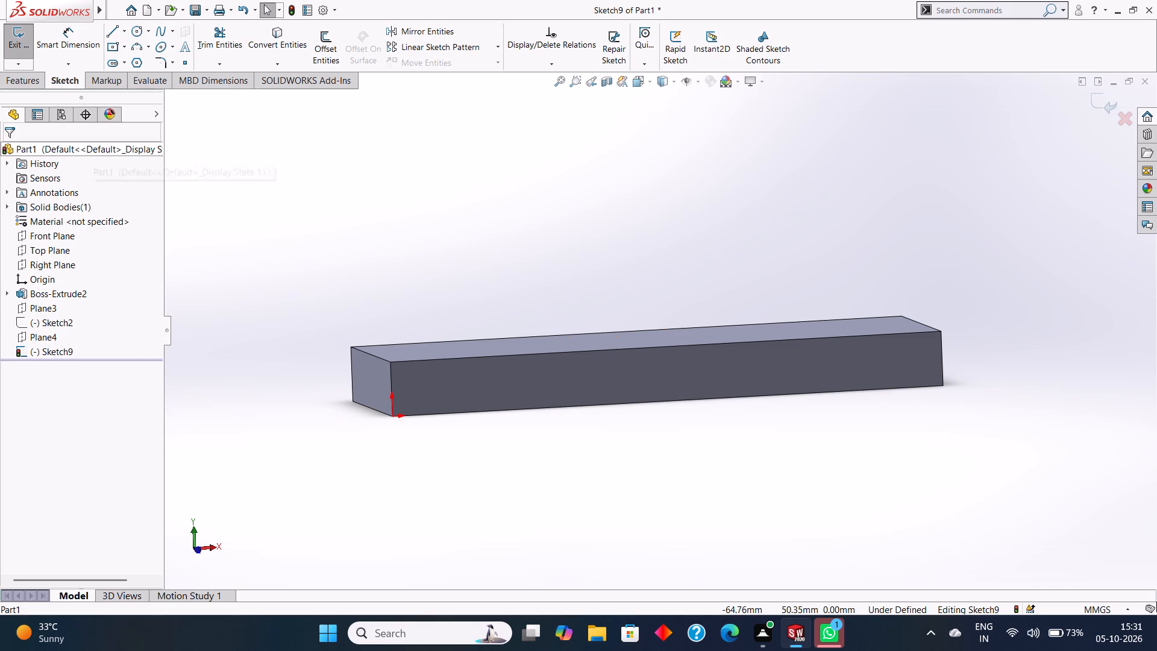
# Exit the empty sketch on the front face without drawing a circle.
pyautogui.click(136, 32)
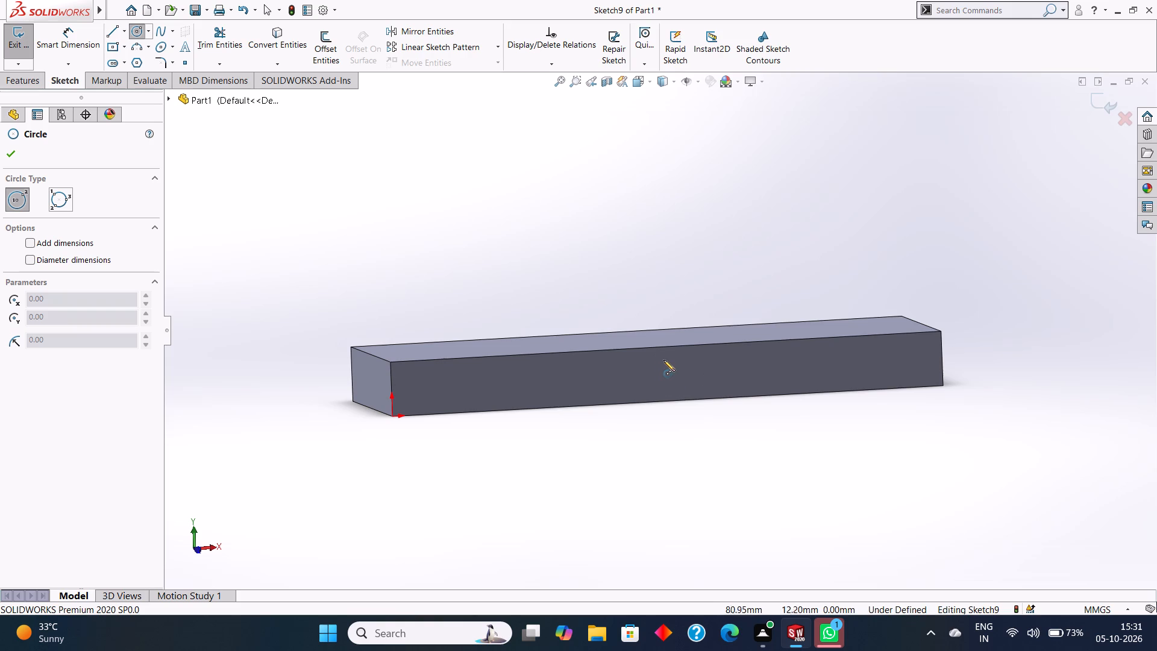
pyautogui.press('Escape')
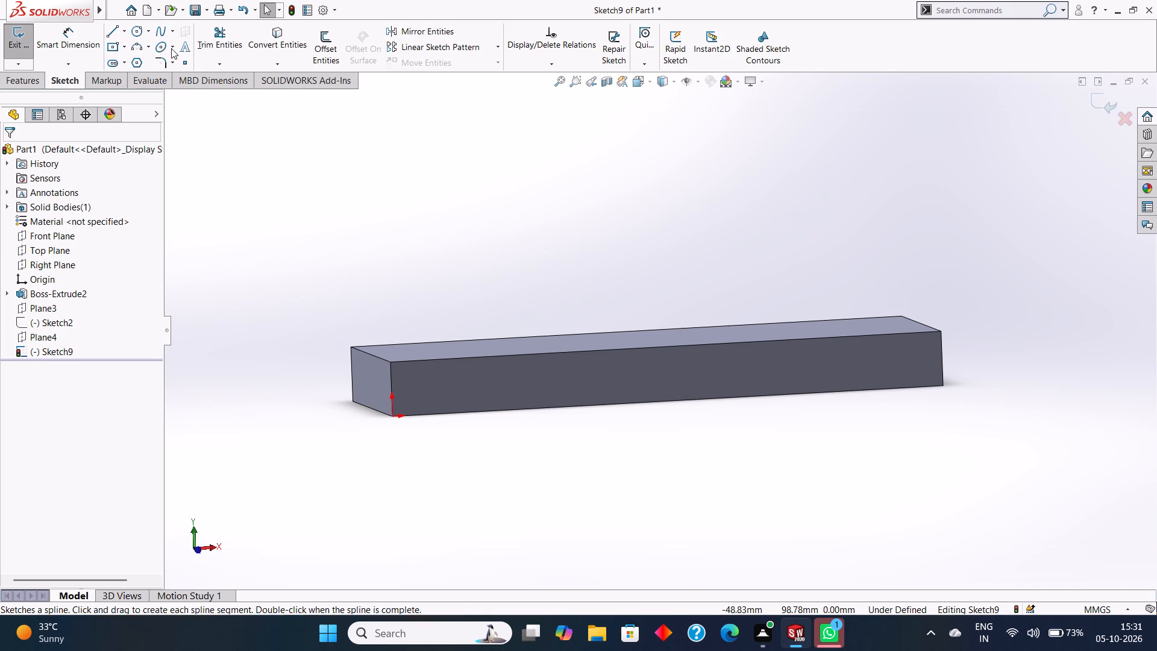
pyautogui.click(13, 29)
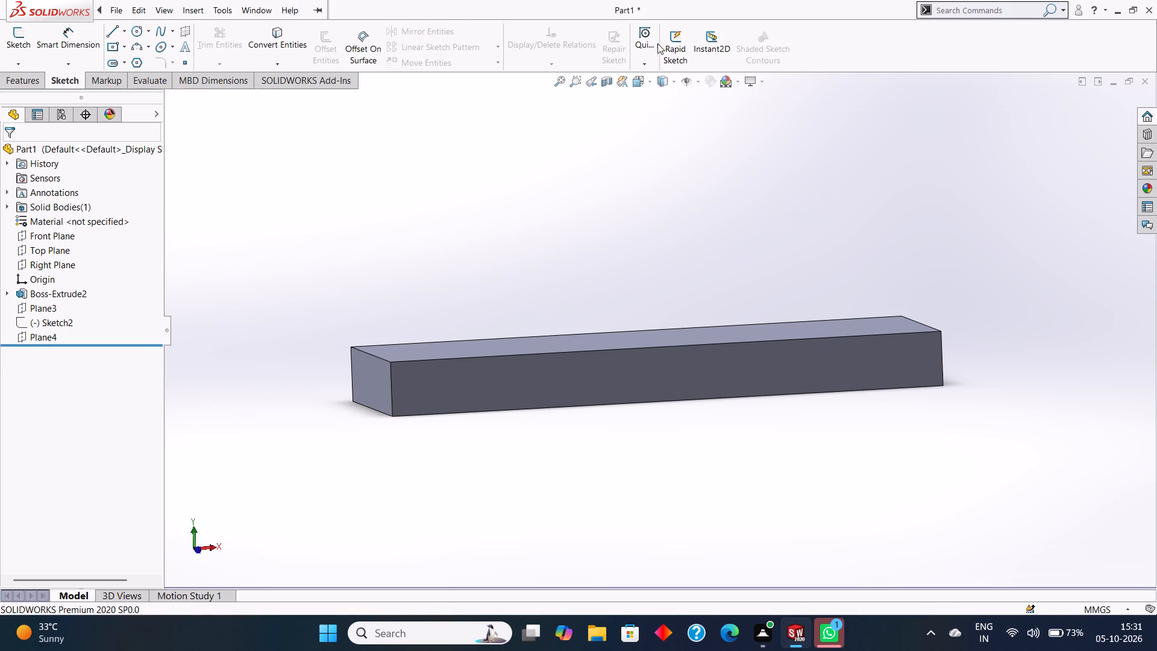
# Create a reference plane offset 25 mm from the Front Plane, running through the block.
pyautogui.click(17, 86)
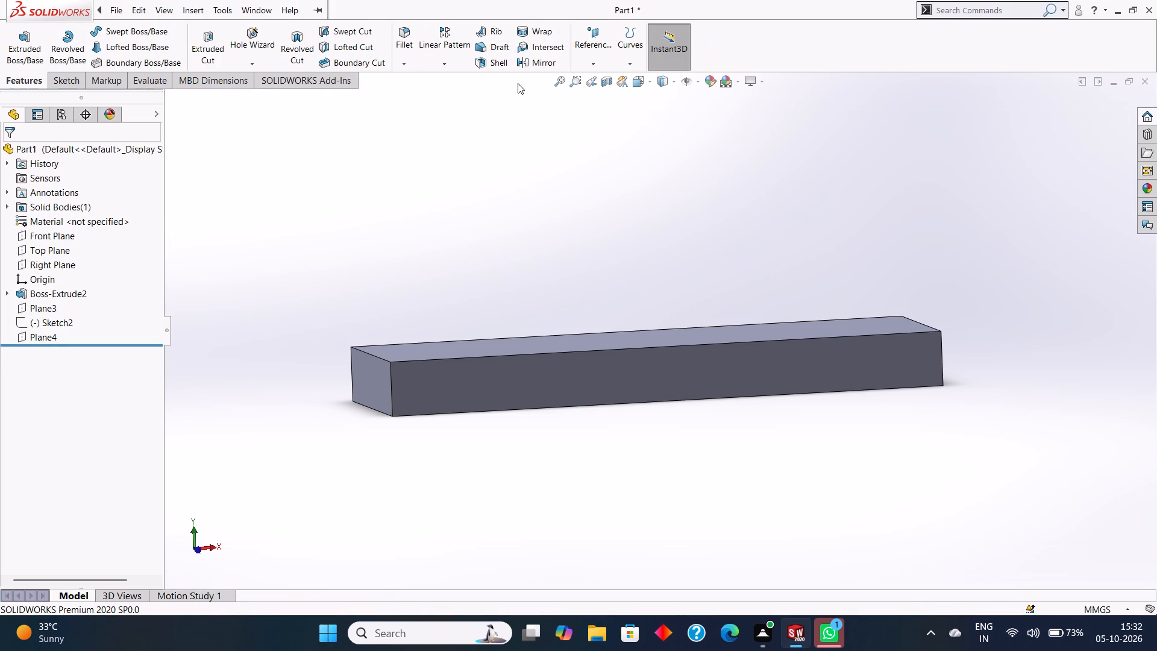
pyautogui.click(586, 66)
pyautogui.click(598, 75)
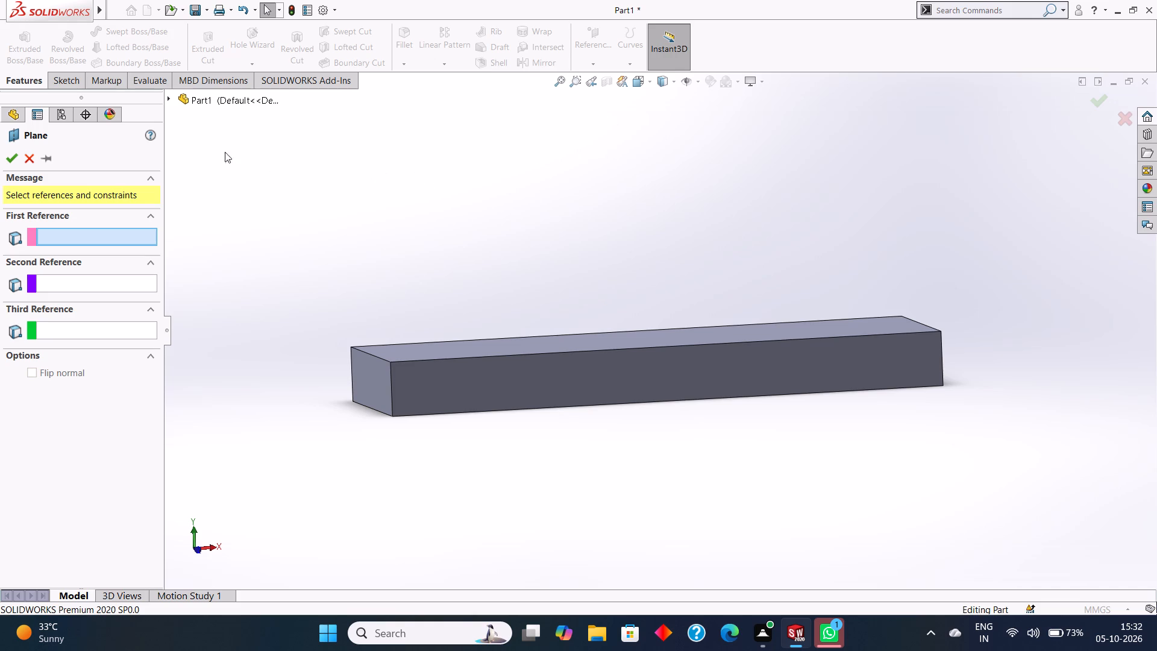
pyautogui.click(171, 98)
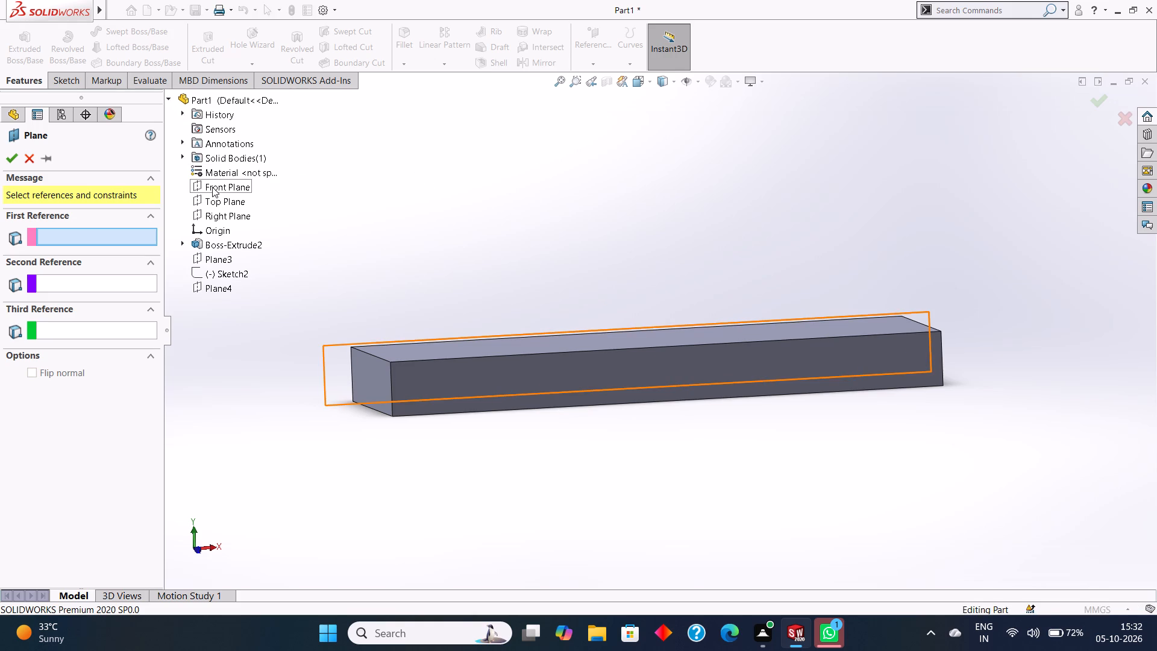
pyautogui.click(213, 187)
pyautogui.moveTo(709, 185); pyautogui.dragTo(685, 322, button='middle')
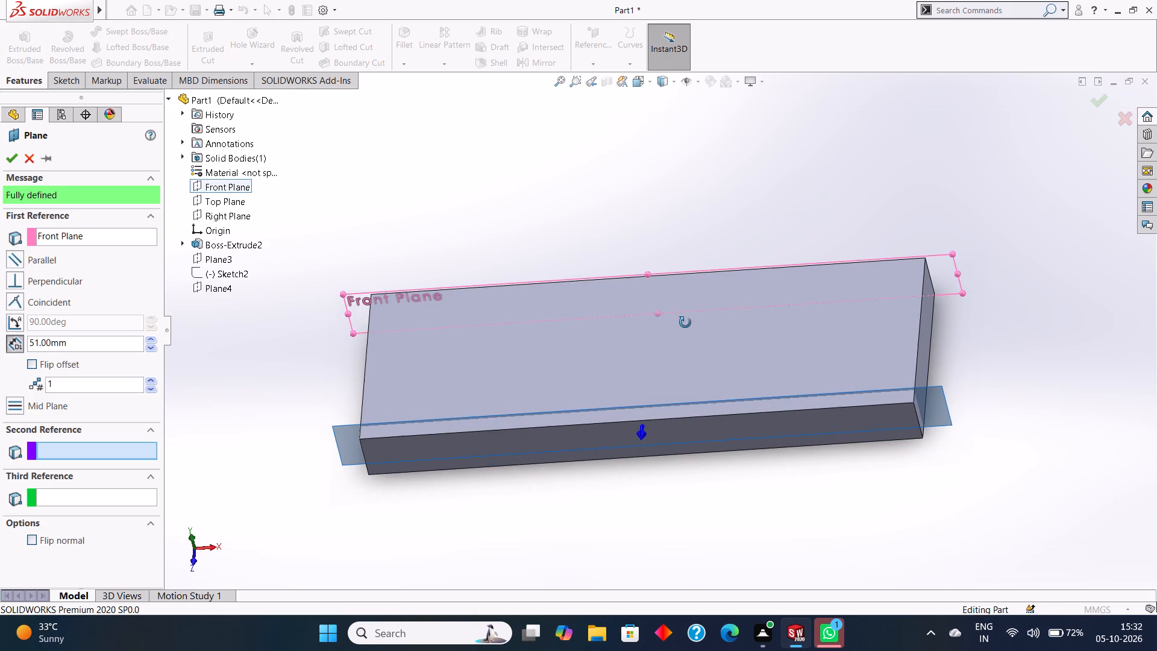
pyautogui.moveTo(685, 322); pyautogui.dragTo(677, 248, button='middle')
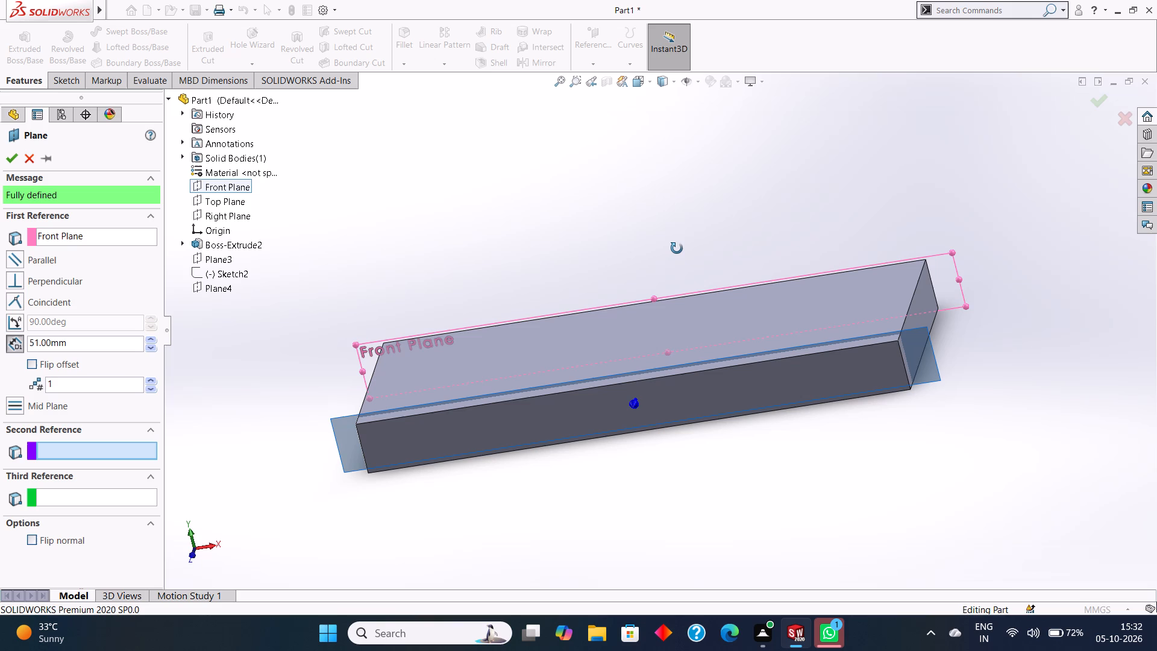
pyautogui.moveTo(677, 248); pyautogui.dragTo(676, 247, button='middle')
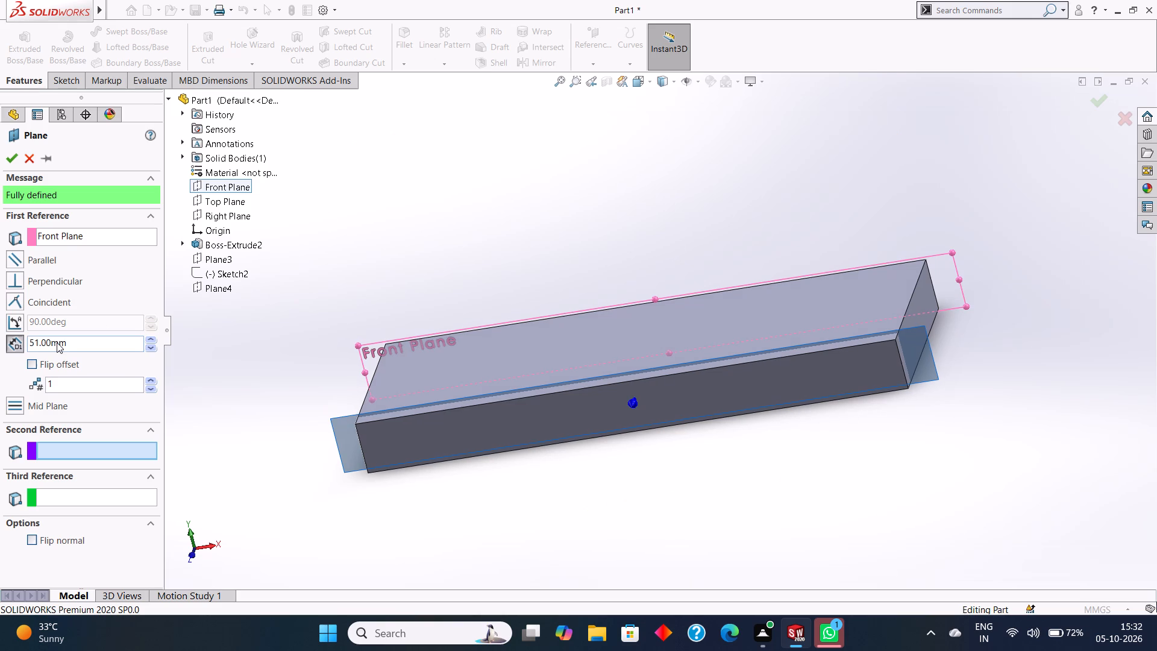
pyautogui.moveTo(78, 341); pyautogui.dragTo(0, 346)
pyautogui.write('25')
pyautogui.press('Return')
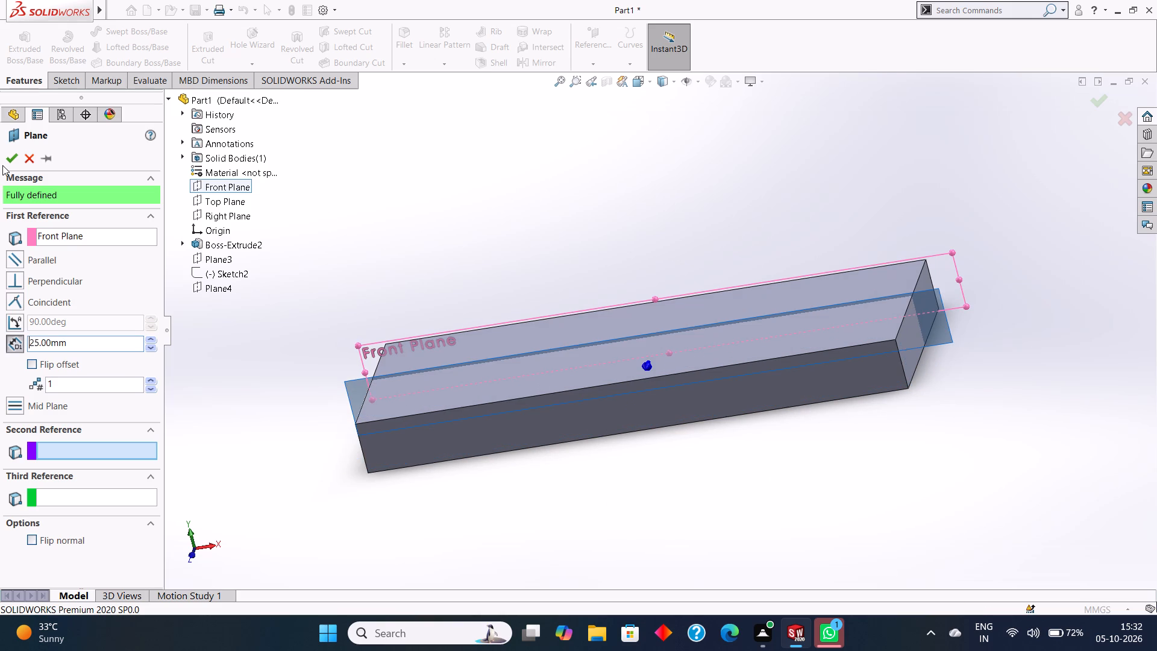
pyautogui.click(12, 156)
# Start a sketch on the new 25 mm offset plane and draw a 25 mm radius circle centred on the block's profile.
pyautogui.scroll(-4, 972, 321)
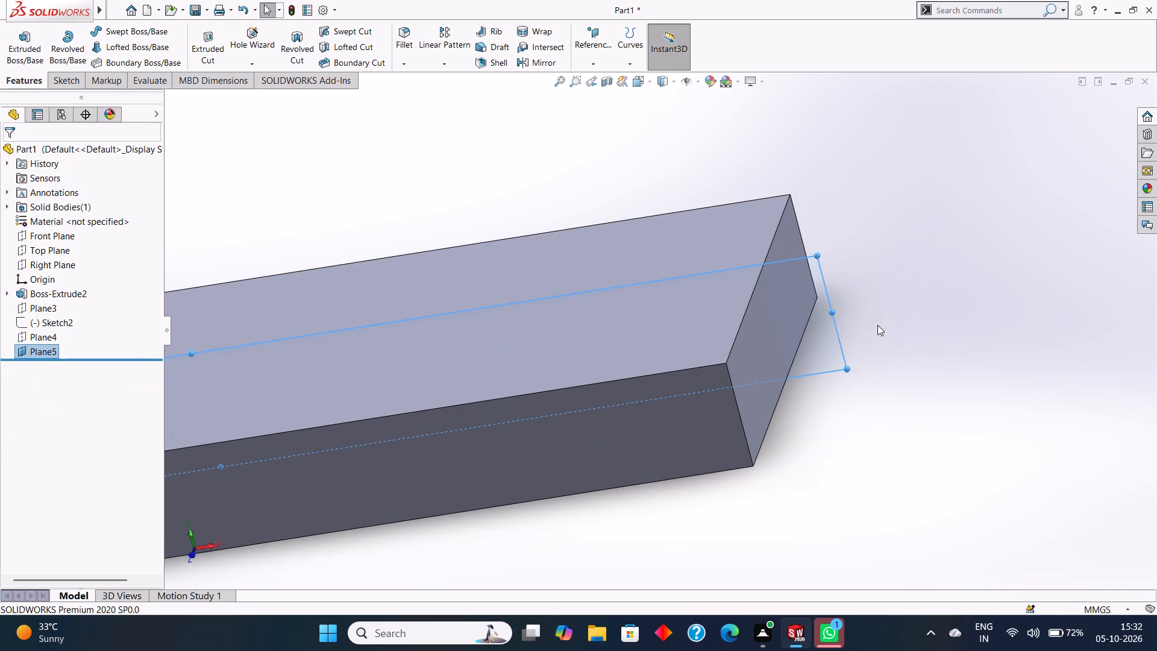
pyautogui.click(825, 319)
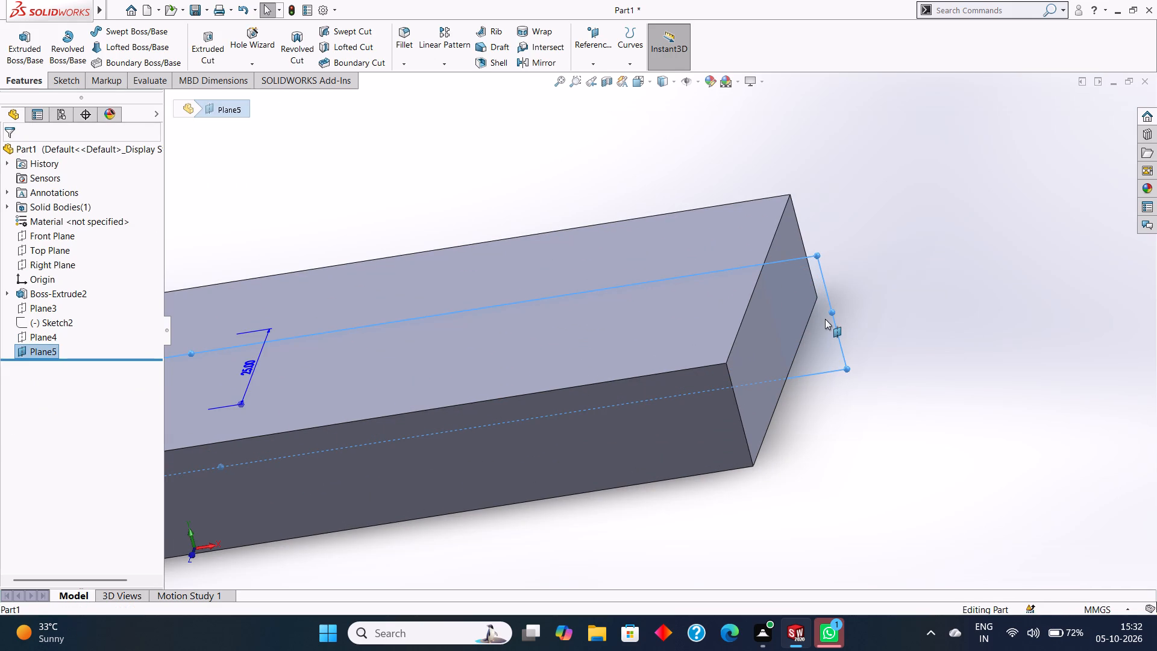
pyautogui.hotkey('ctrl', '8')
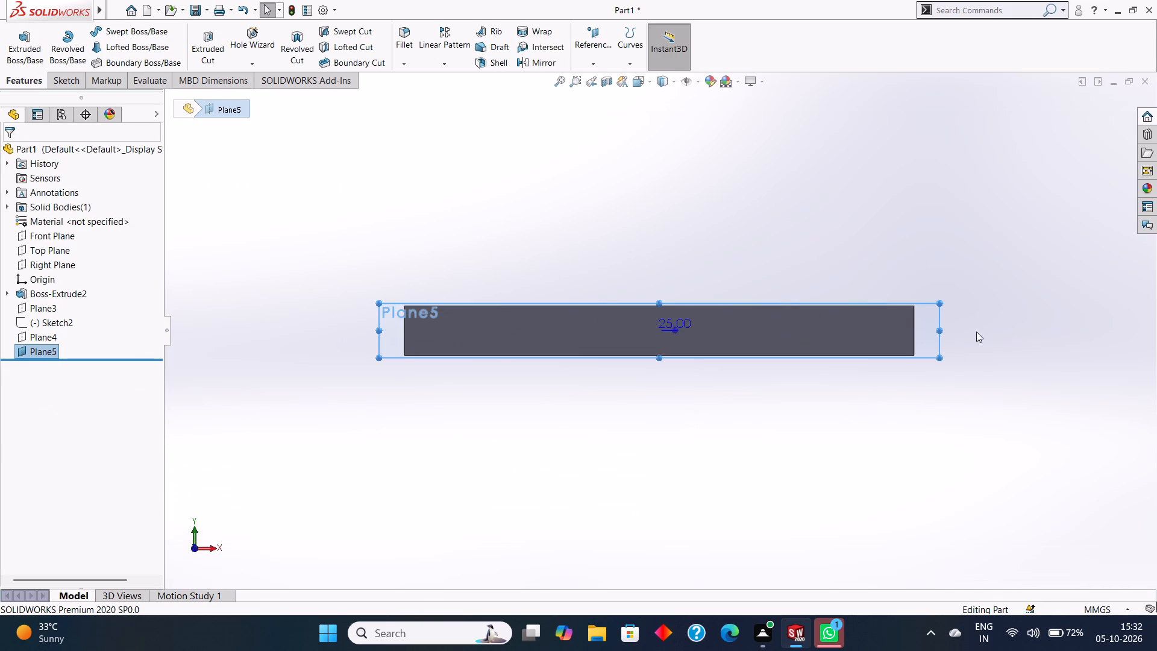
pyautogui.rightClick(935, 312)
pyautogui.click(968, 295)
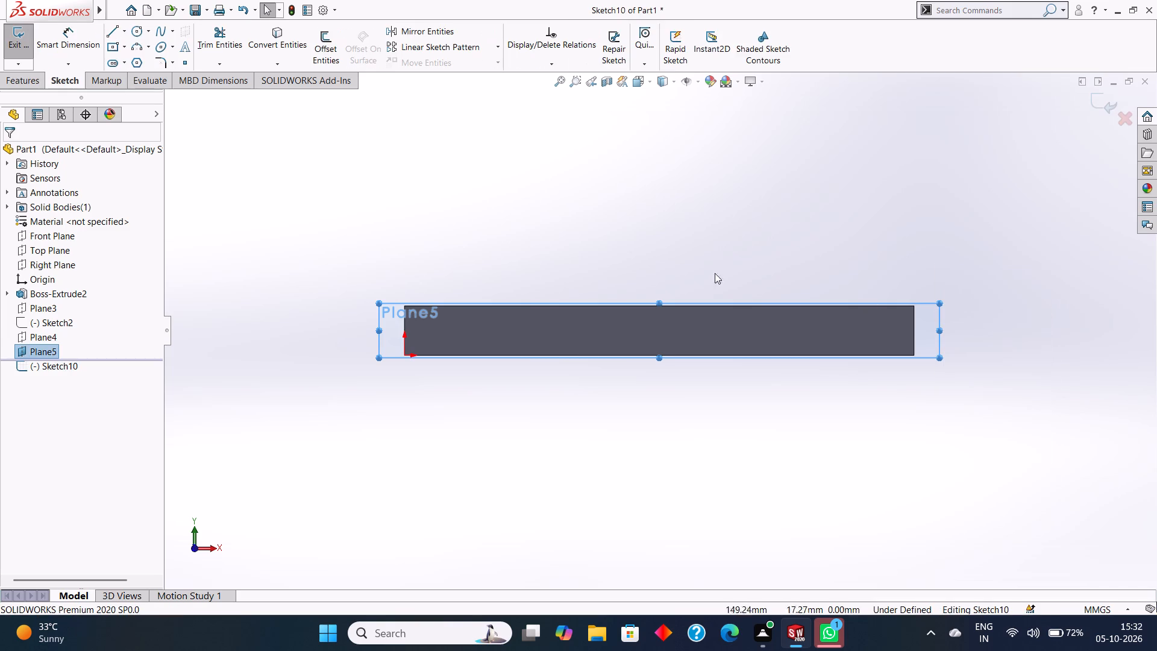
pyautogui.click(135, 34)
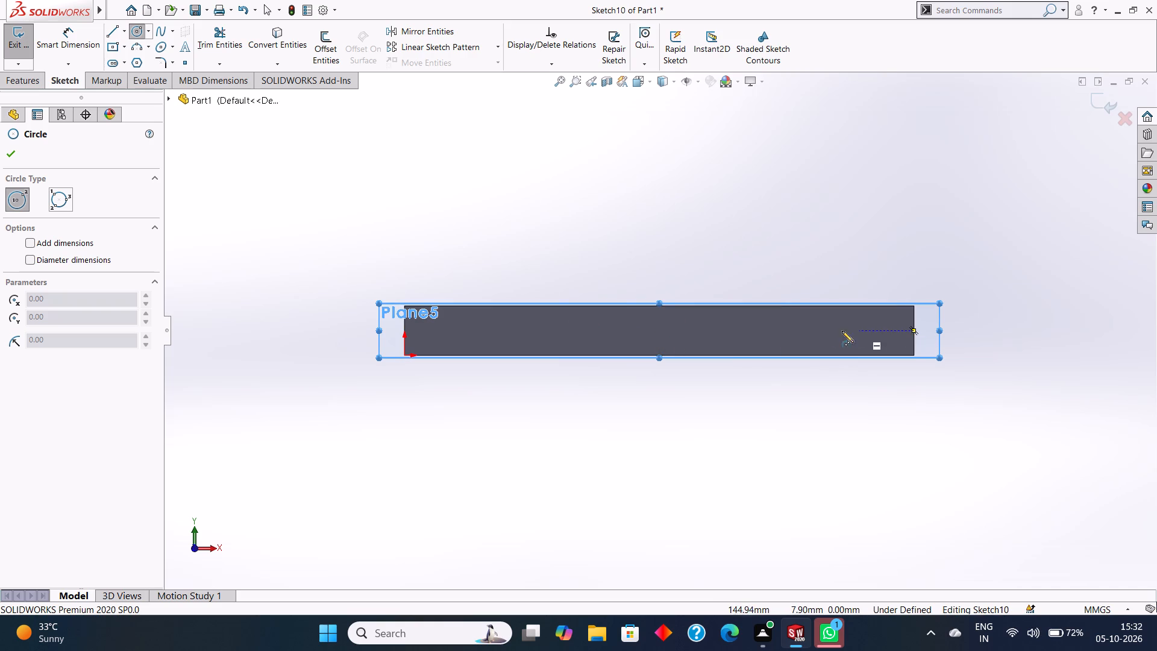
pyautogui.moveTo(660, 327); pyautogui.dragTo(675, 342)
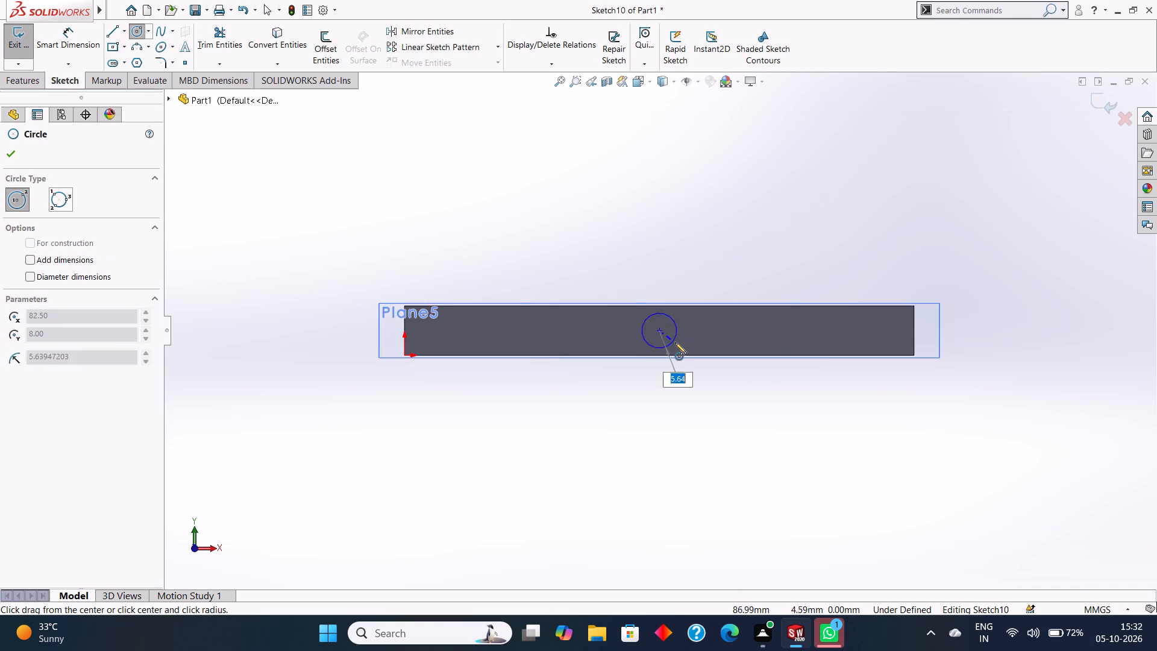
pyautogui.moveTo(675, 342); pyautogui.dragTo(691, 365)
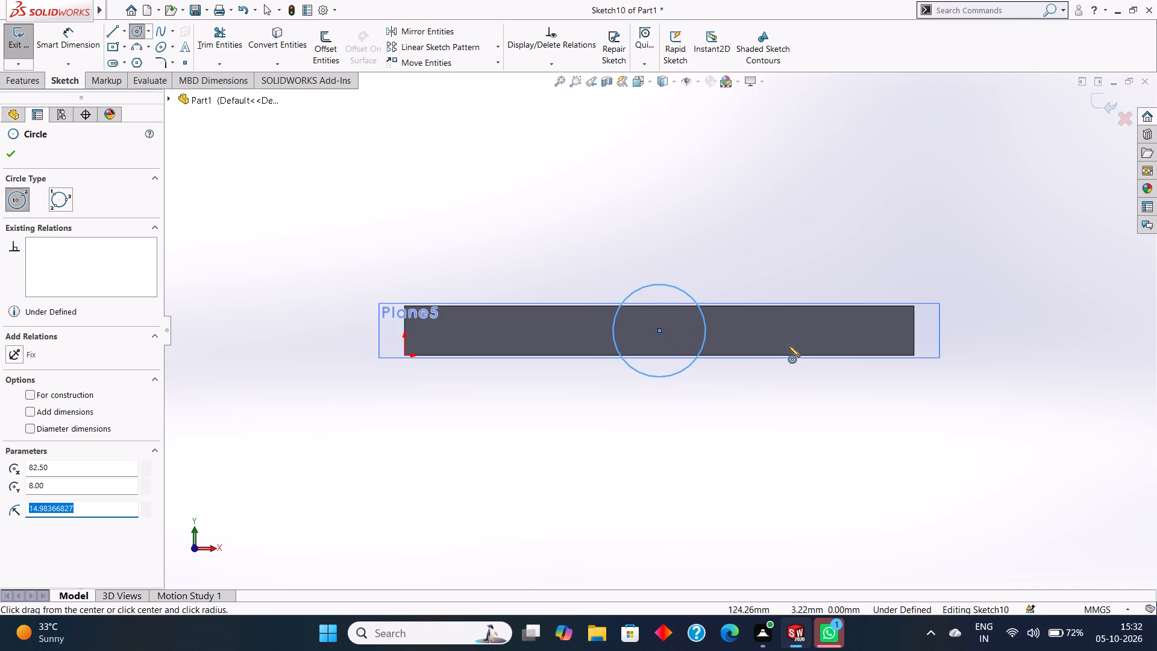
pyautogui.write('25')
pyautogui.press('Return')
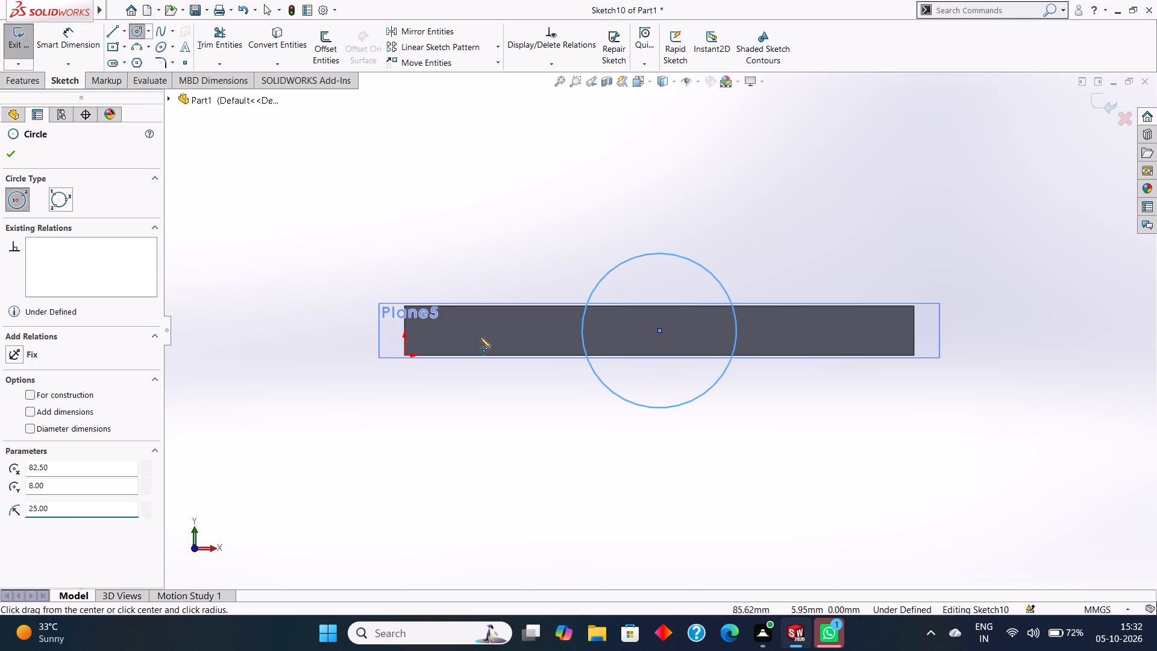
pyautogui.click(13, 148)
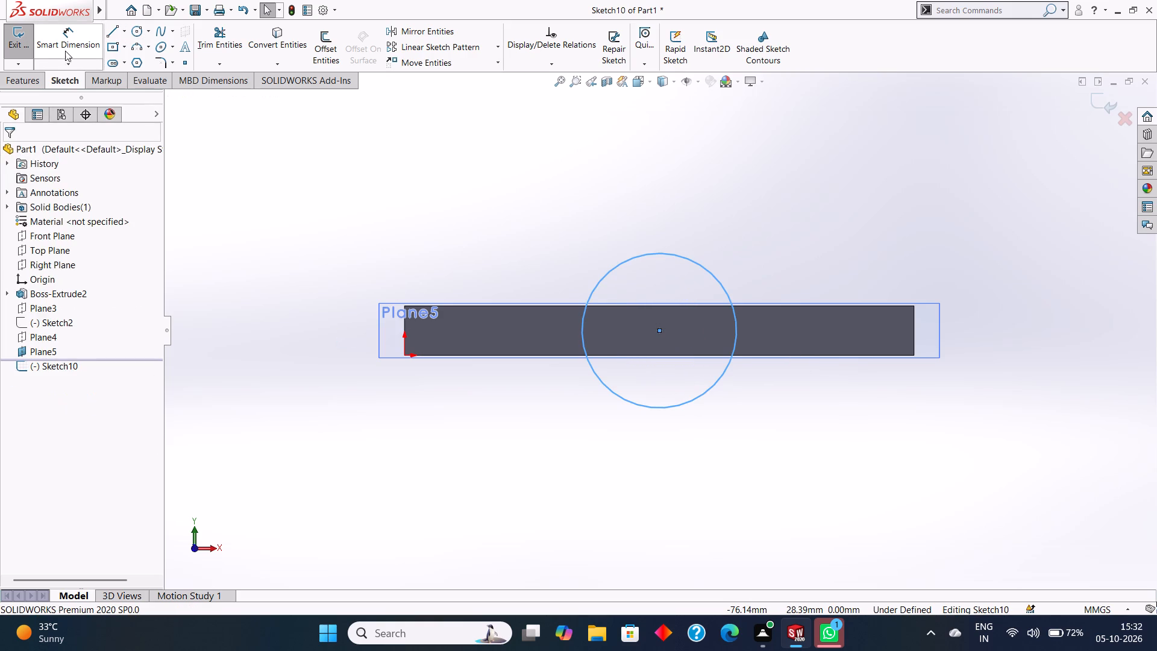
# Draw a concentric inner circle with a 12.5 mm radius inside the larger circle.
pyautogui.click(141, 35)
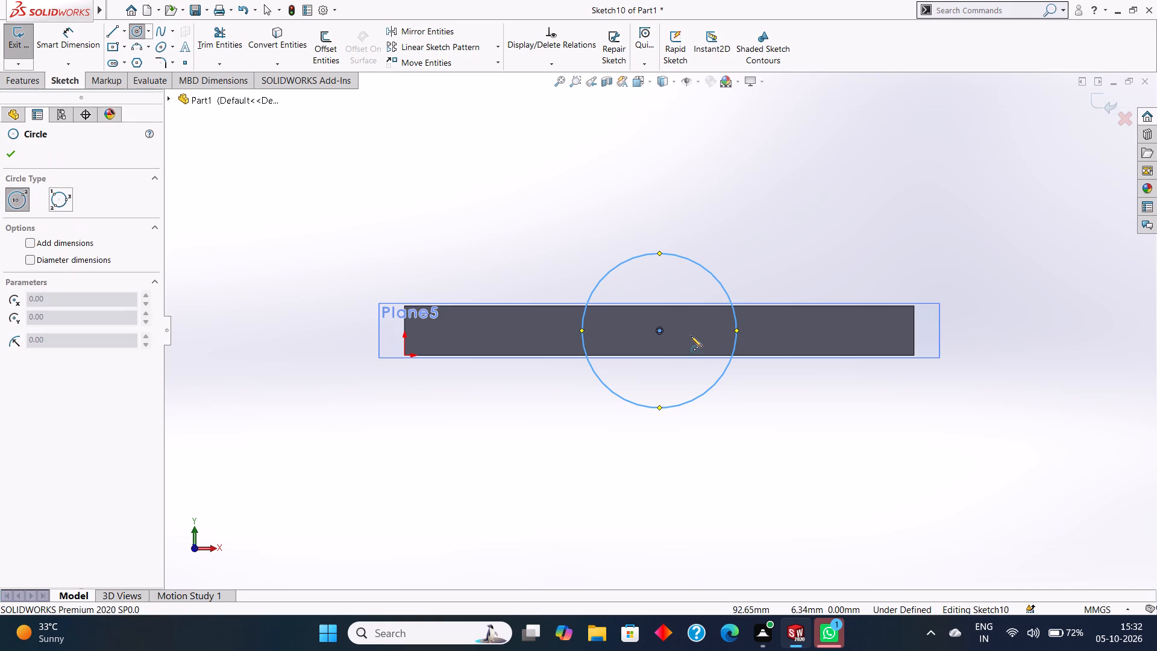
pyautogui.moveTo(662, 330); pyautogui.dragTo(678, 345)
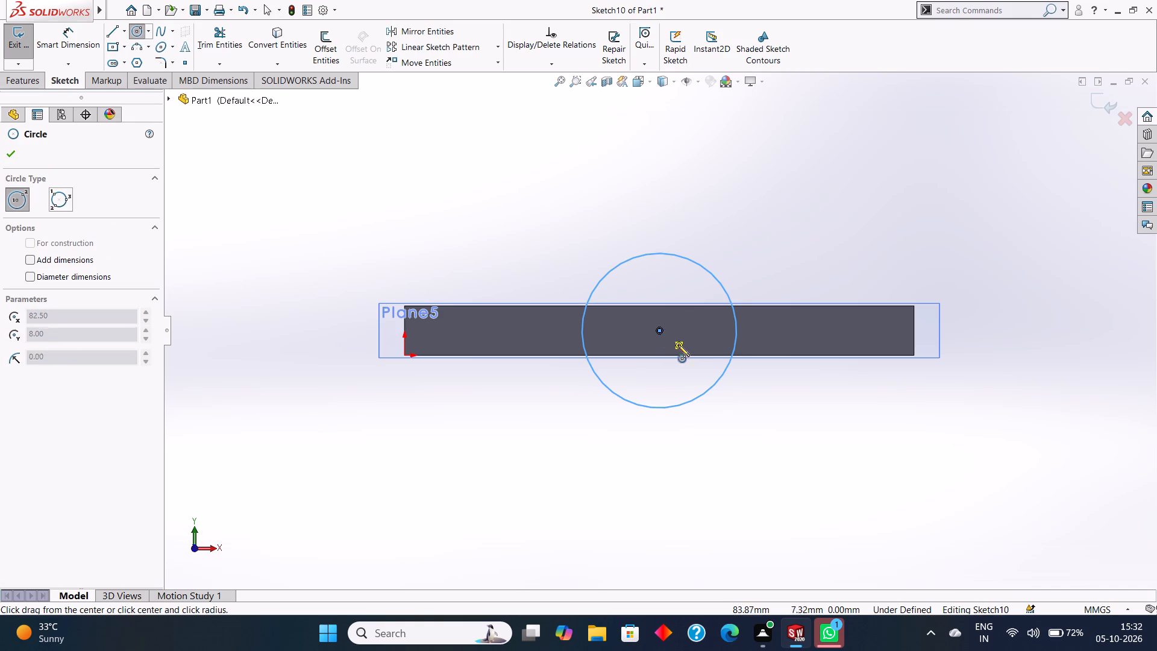
pyautogui.moveTo(678, 345); pyautogui.dragTo(695, 363)
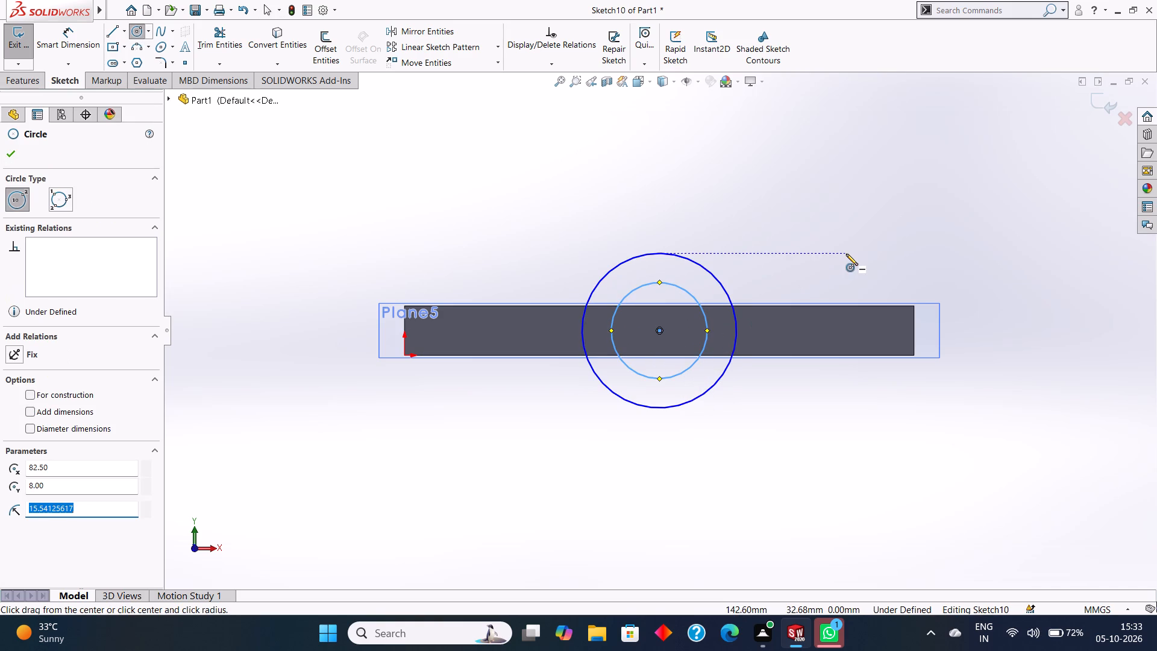
pyautogui.write('12.5')
pyautogui.press('Return')
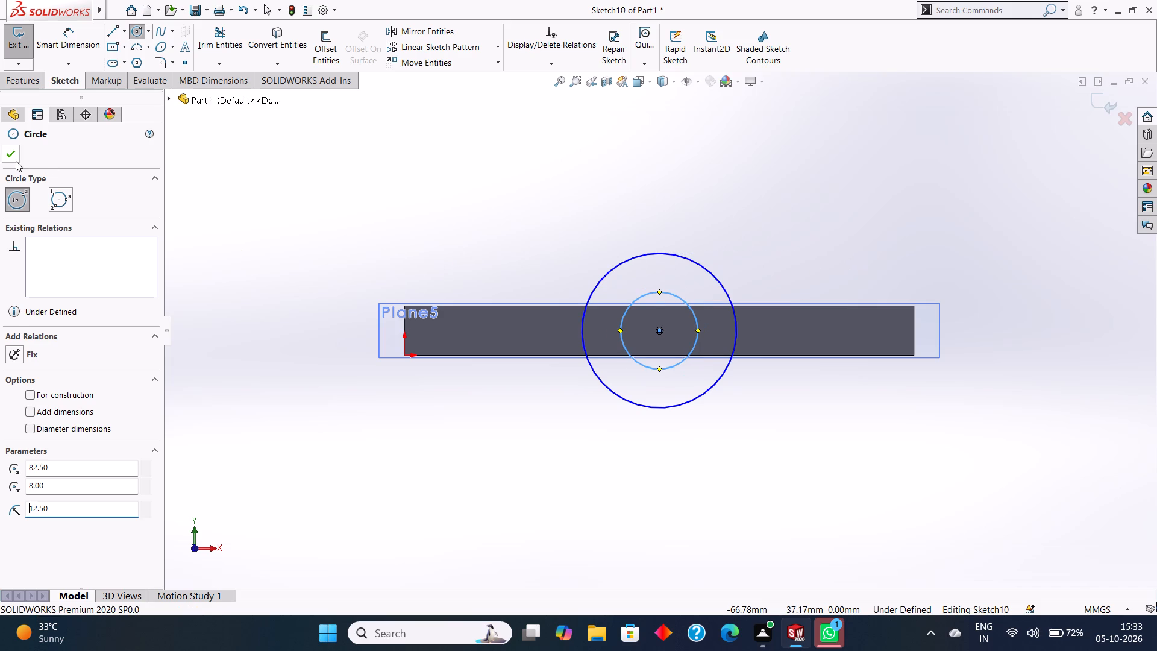
pyautogui.click(16, 161)
# Dimension the circles' shared centre 27 mm above the block's bottom edge.
pyautogui.click(63, 33)
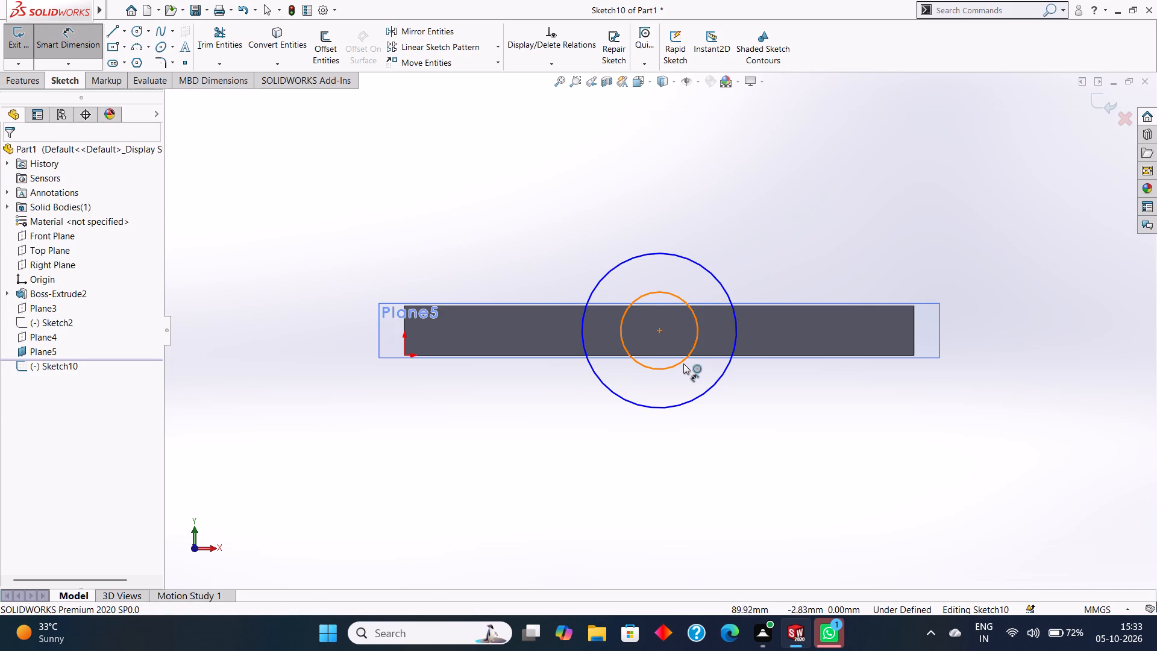
pyautogui.scroll(-1, 660, 357)
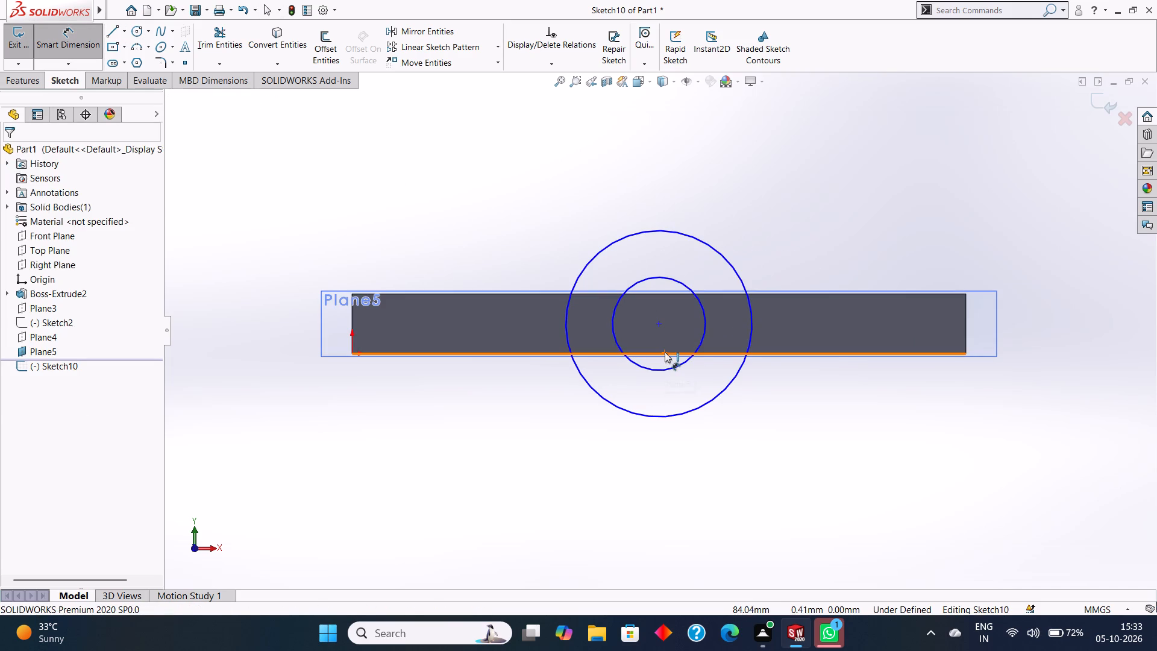
pyautogui.click(665, 352)
pyautogui.click(657, 325)
pyautogui.click(794, 315)
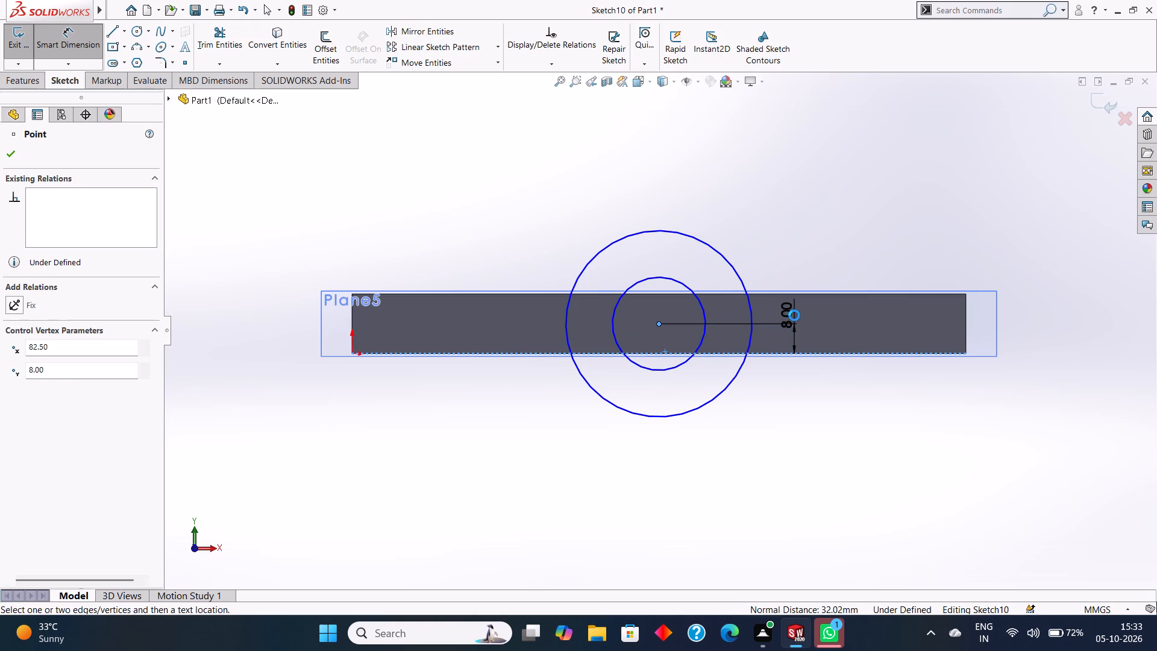
pyautogui.write('27')
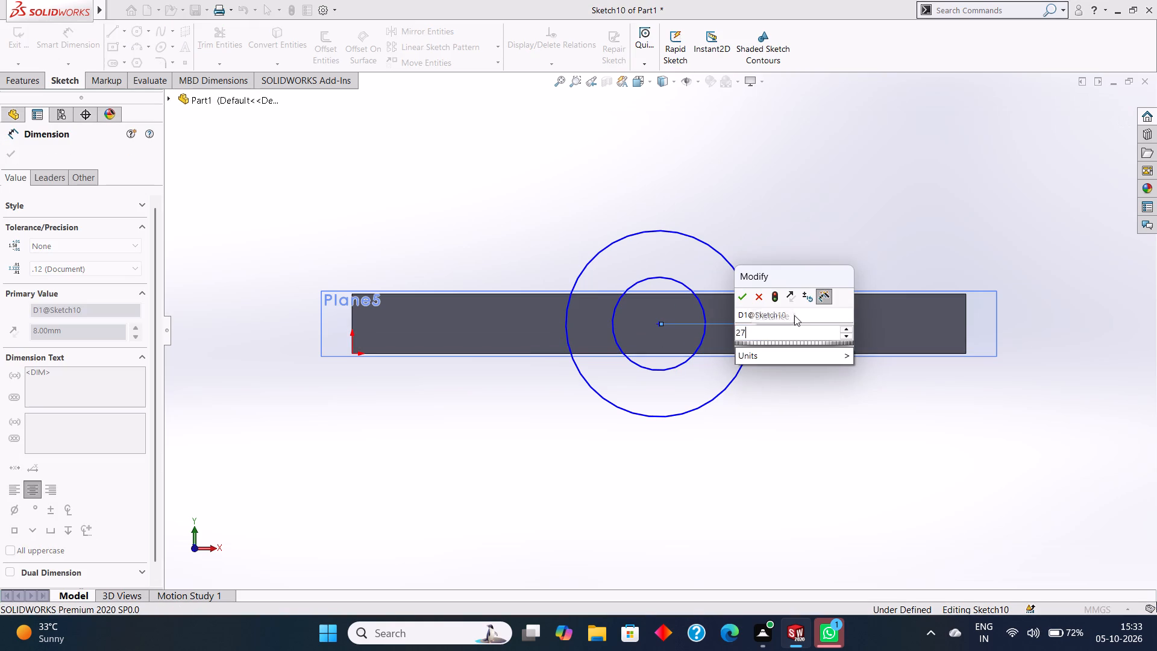
pyautogui.press('Return')
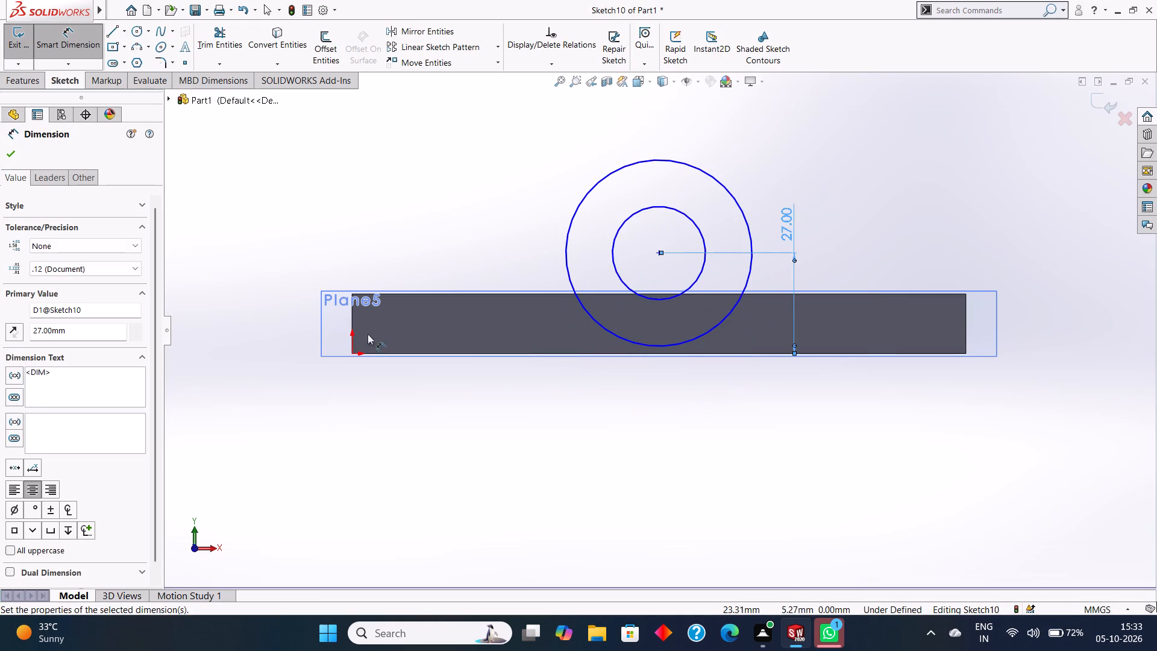
pyautogui.click(9, 157)
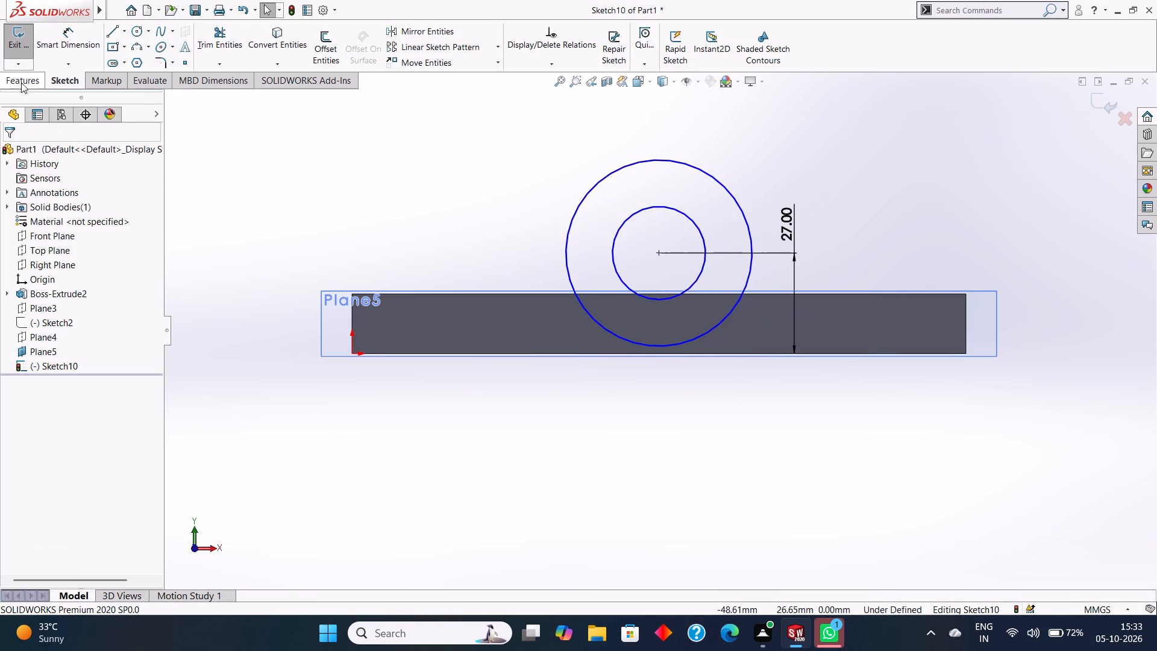
# Extrude the ring between the two circles 66 mm with the Mid Plane end condition, merged with the block.
pyautogui.click(21, 74)
pyautogui.click(31, 53)
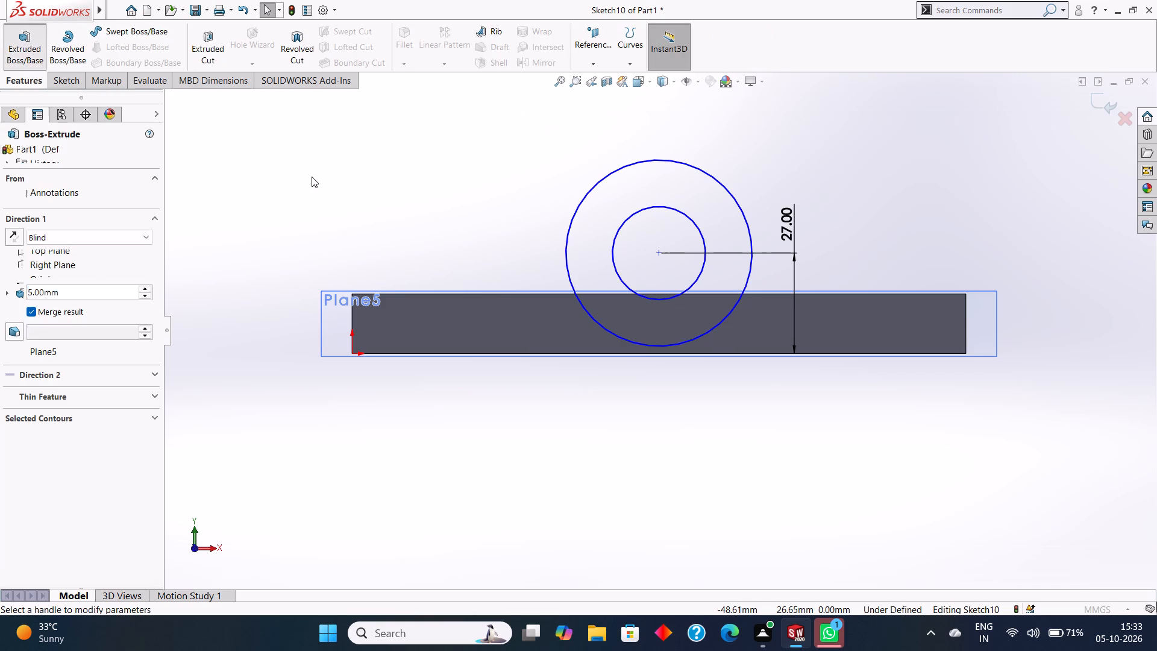
pyautogui.click(56, 233)
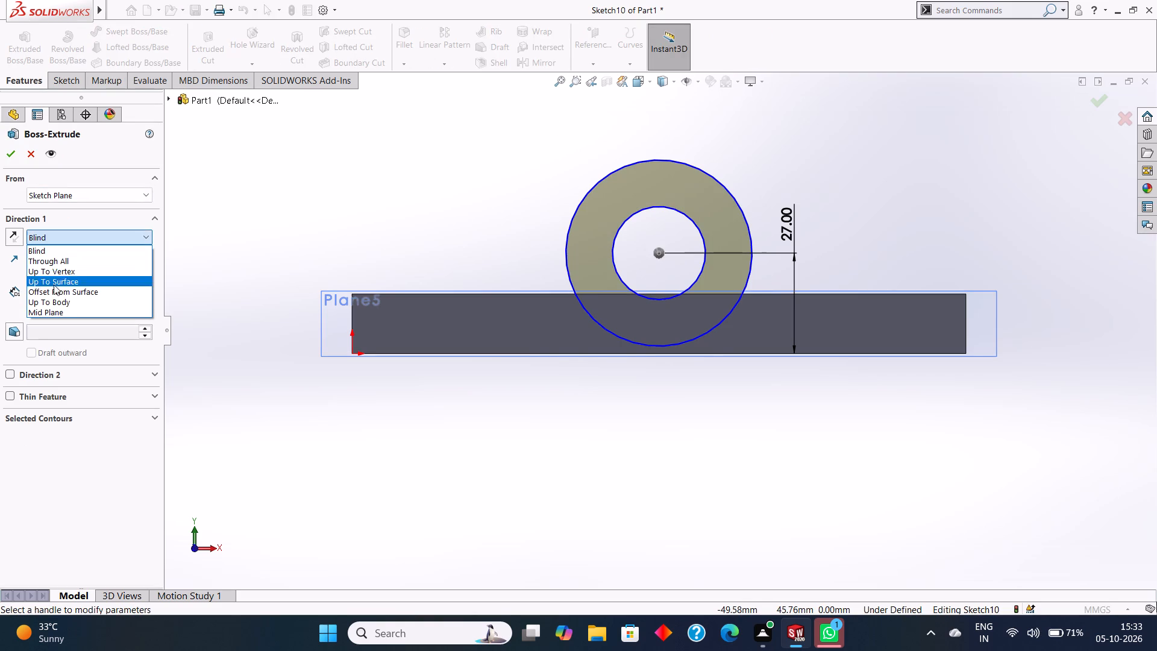
pyautogui.click(58, 313)
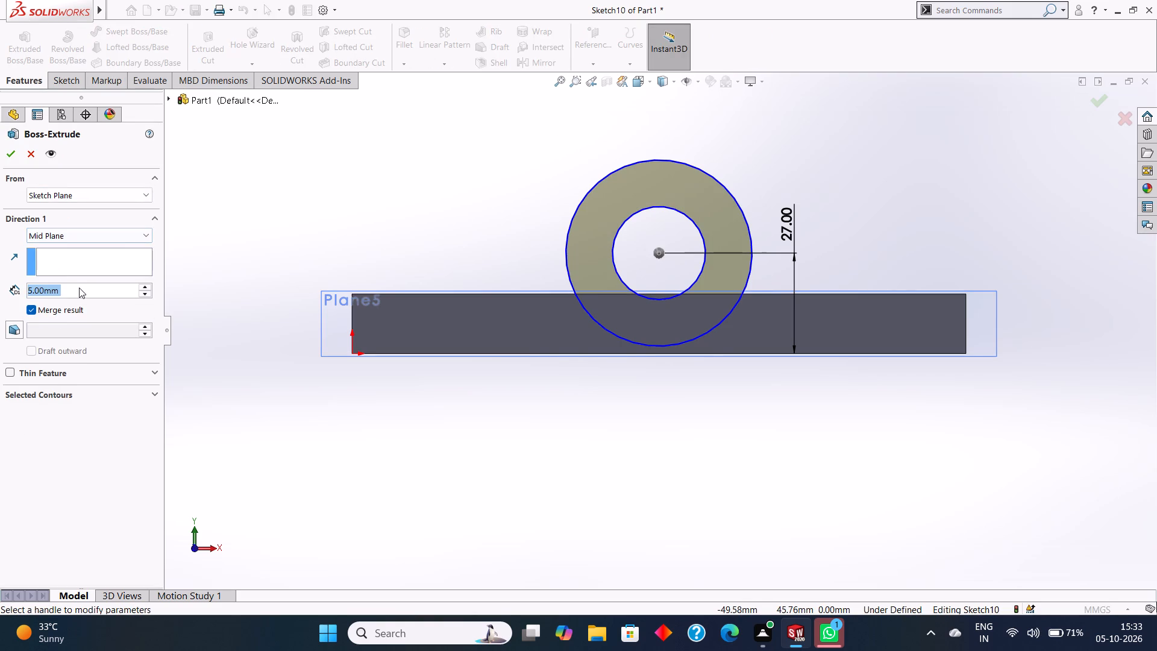
pyautogui.press('BackSpace')
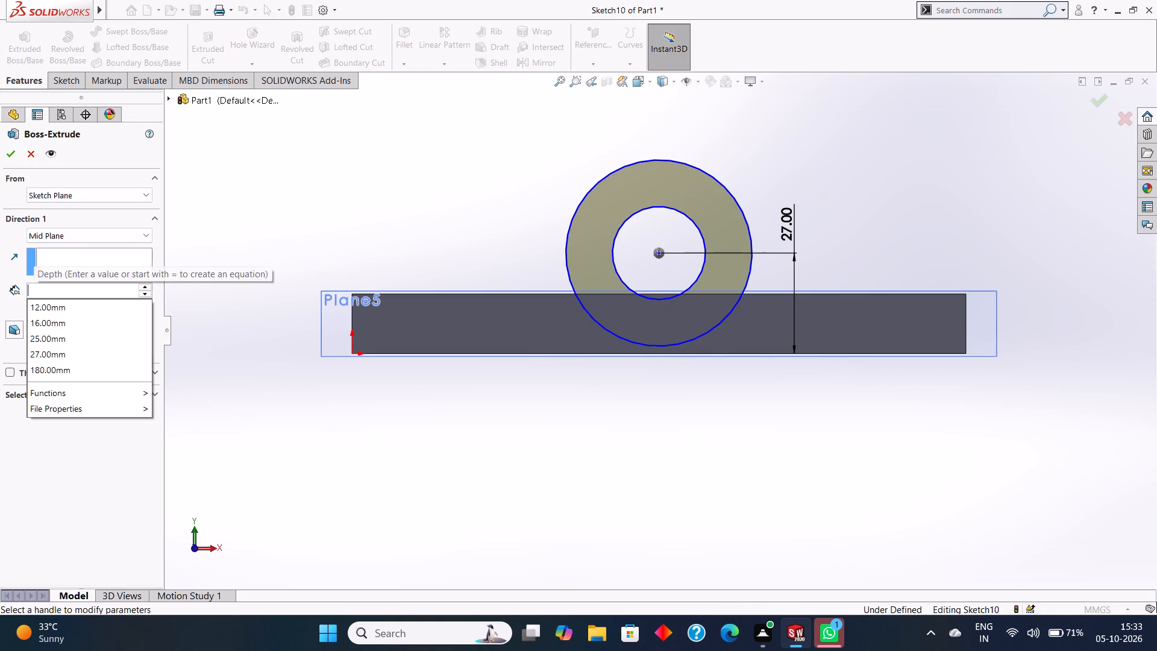
pyautogui.write('66')
pyautogui.press('Return')
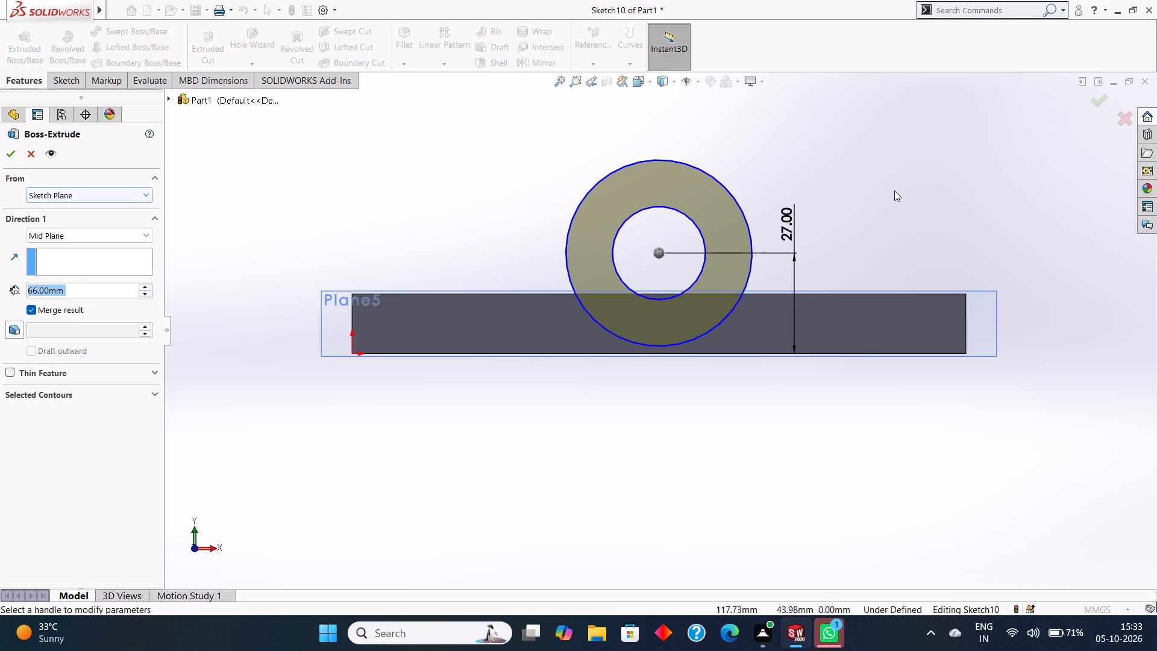
pyautogui.moveTo(965, 179); pyautogui.dragTo(926, 276, button='middle')
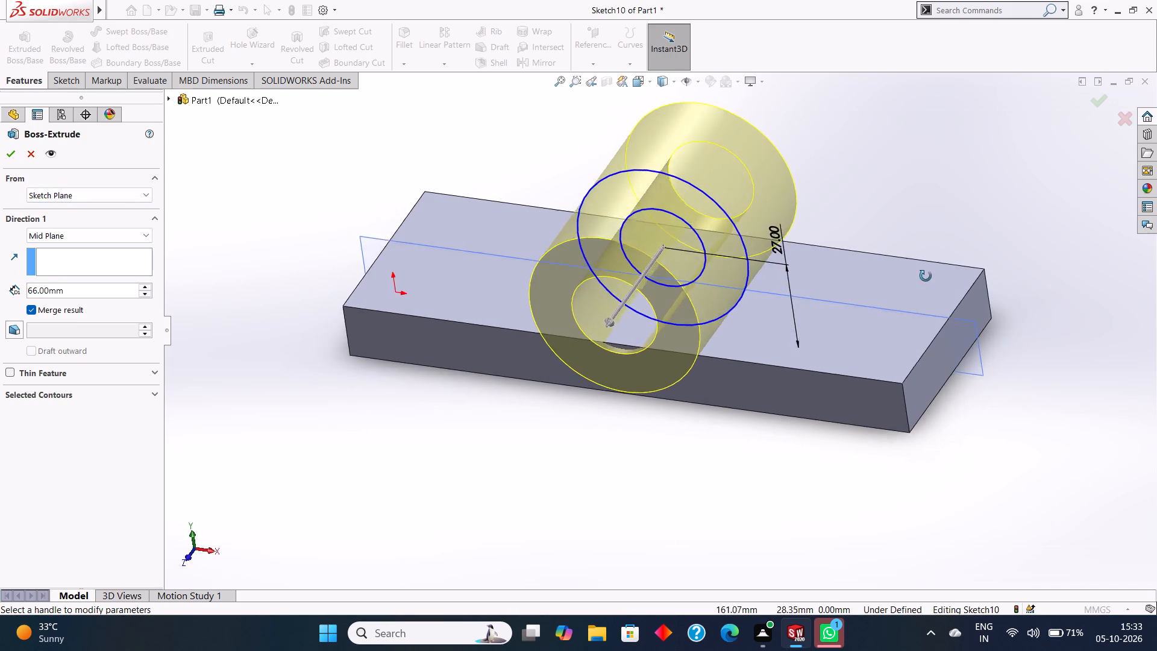
pyautogui.moveTo(926, 276); pyautogui.dragTo(968, 213, button='middle')
pyautogui.click(7, 152)
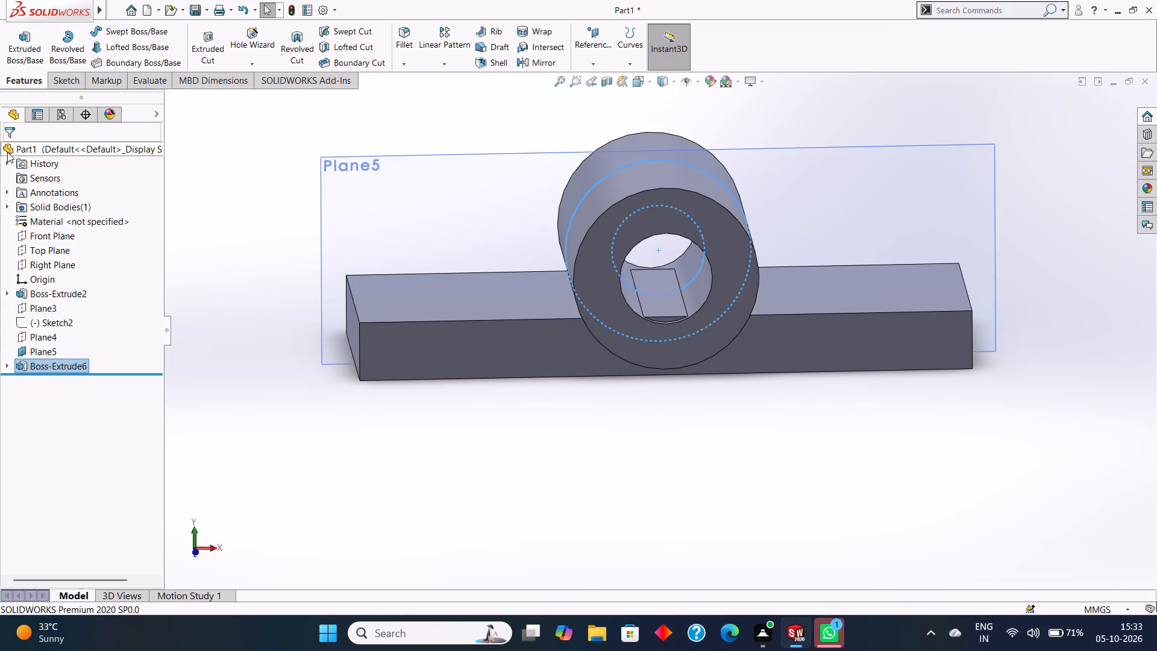
pyautogui.click(619, 472)
pyautogui.moveTo(653, 483); pyautogui.dragTo(645, 413, button='middle')
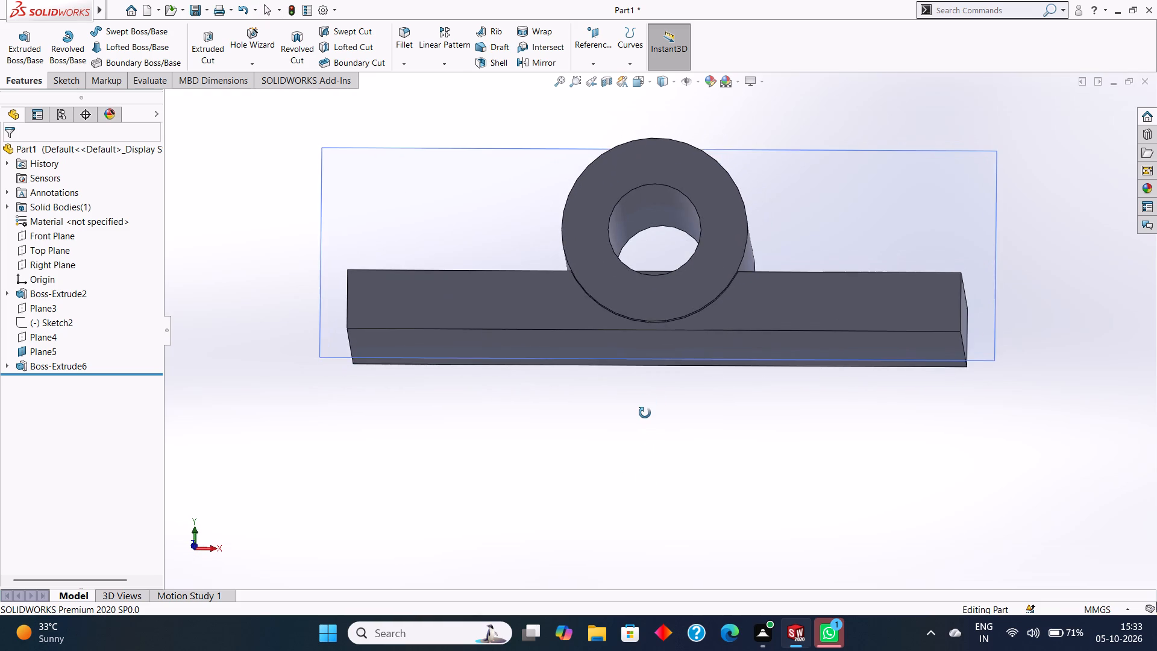
pyautogui.moveTo(645, 413); pyautogui.dragTo(681, 465, button='middle')
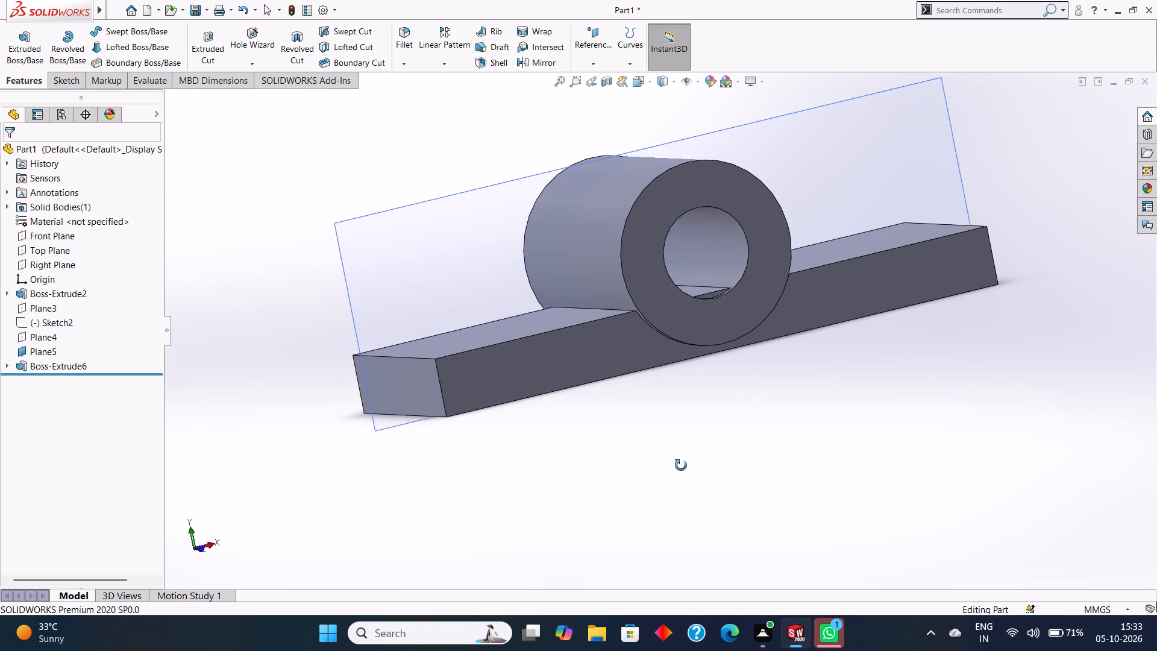
# Hide the 25 mm offset reference plane used for the ring sketch.
pyautogui.moveTo(681, 465); pyautogui.dragTo(649, 478, button='middle')
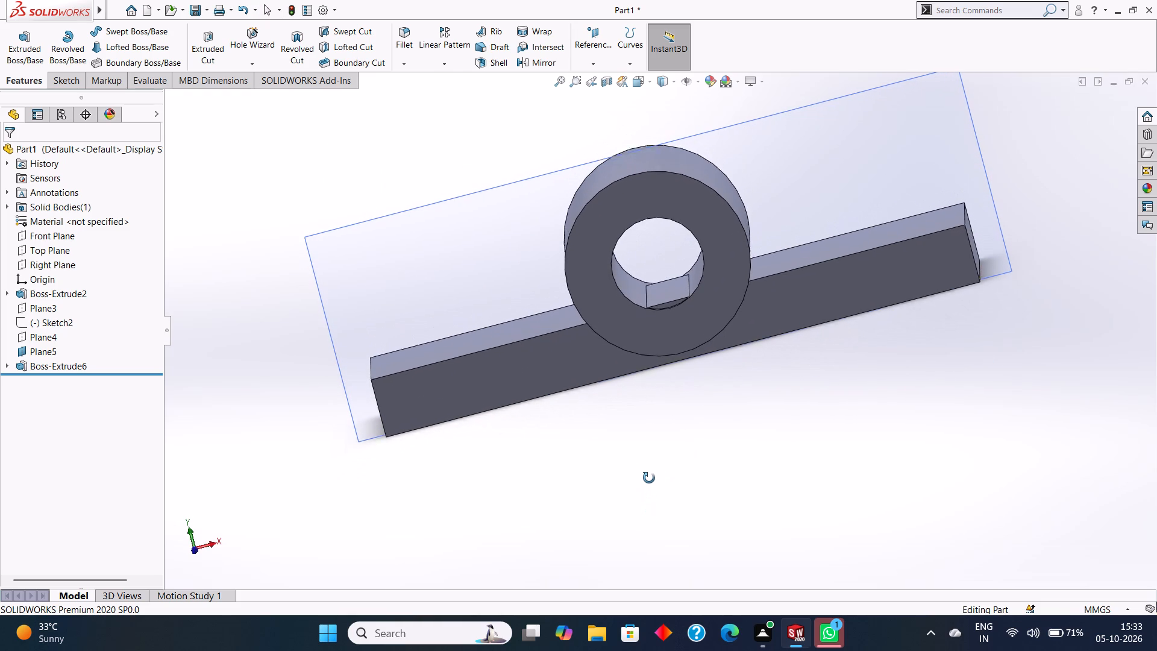
pyautogui.moveTo(649, 478); pyautogui.dragTo(649, 476, button='middle')
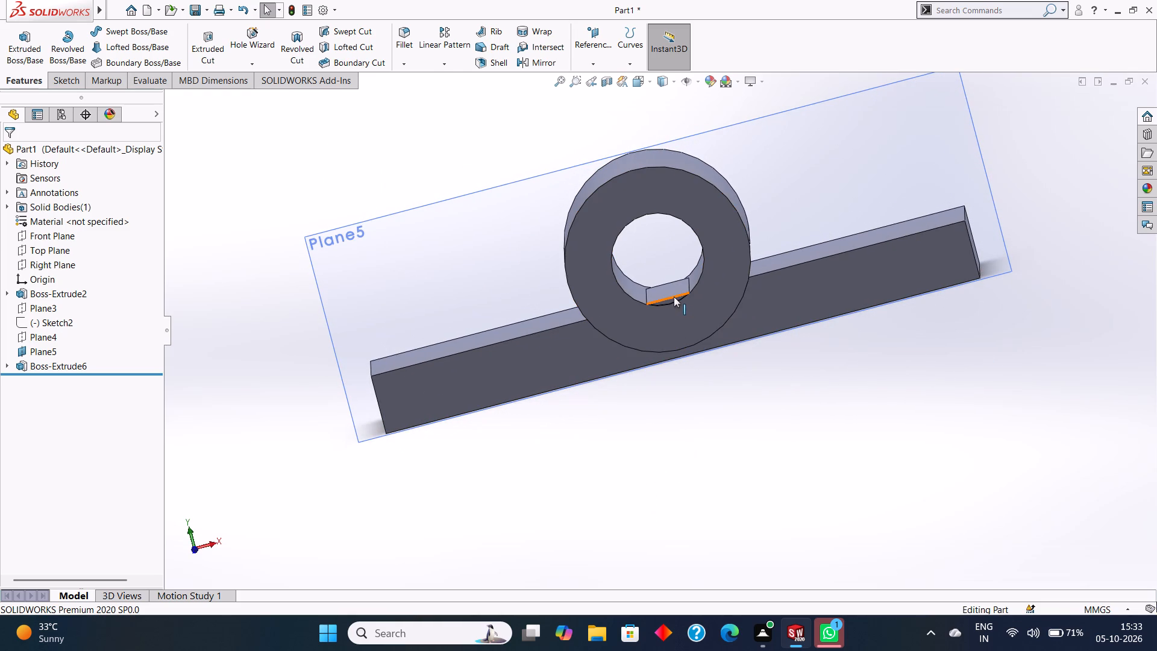
pyautogui.click(675, 309)
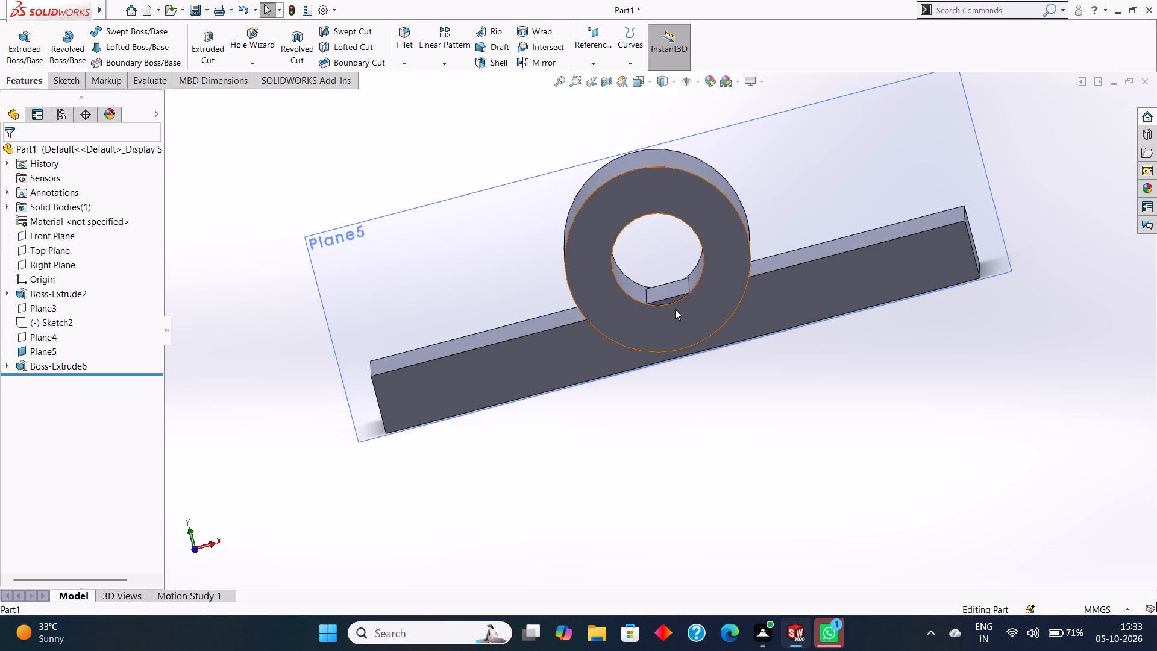
pyautogui.hotkey('ctrl', '8')
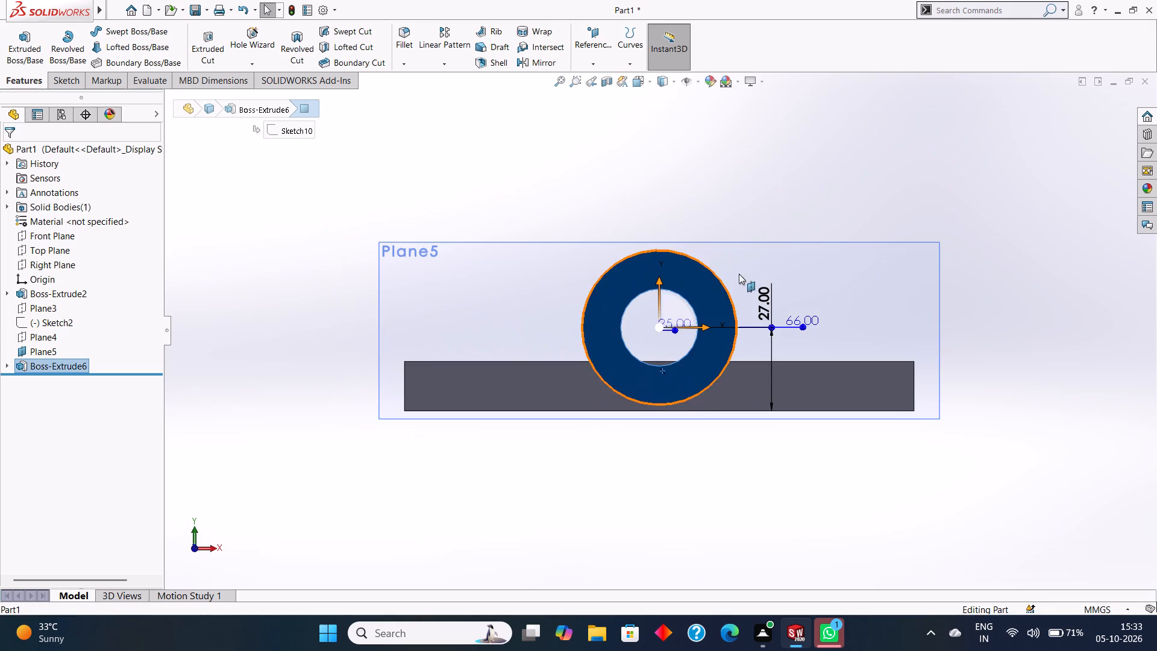
pyautogui.rightClick(742, 271)
pyautogui.click(791, 256)
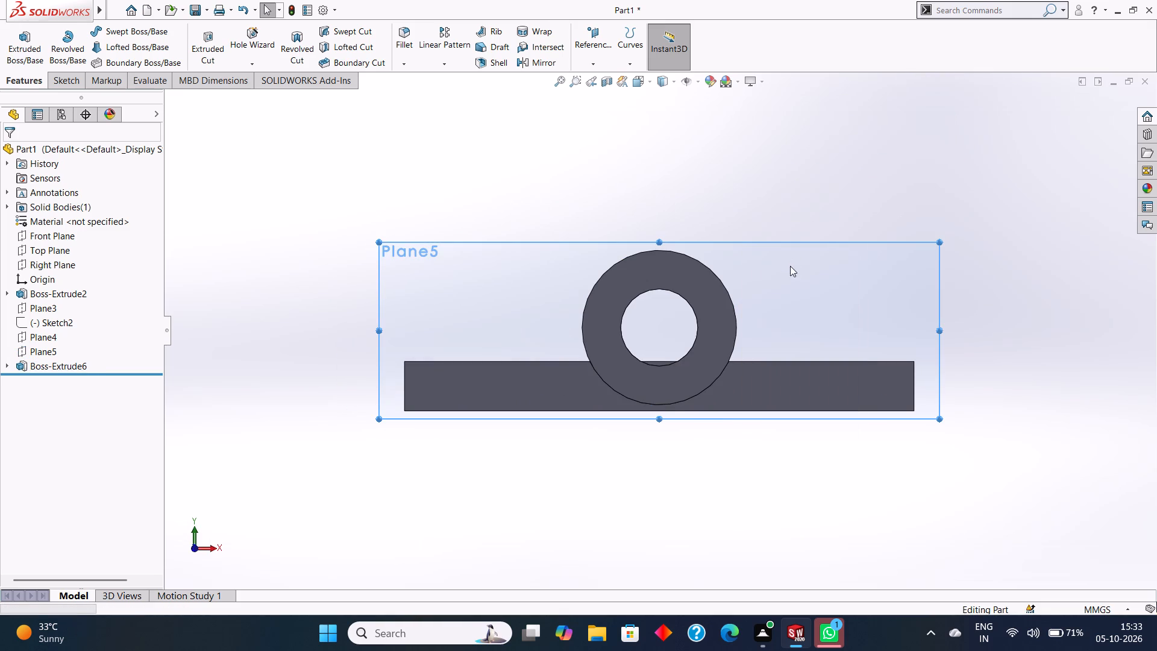
pyautogui.press('Escape')
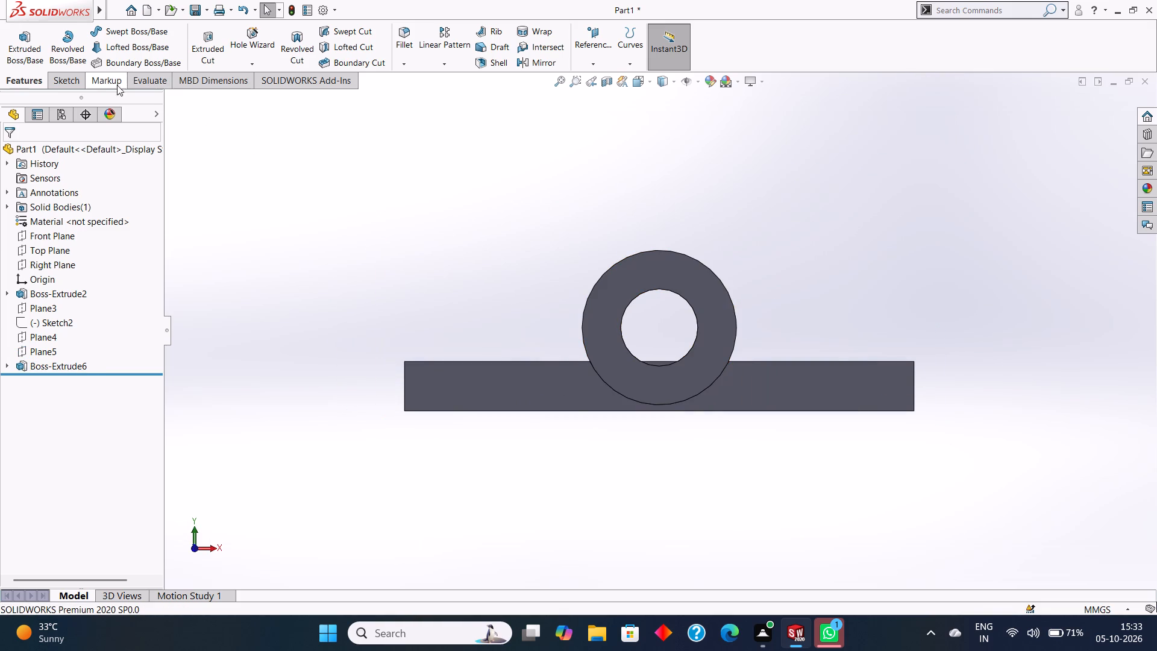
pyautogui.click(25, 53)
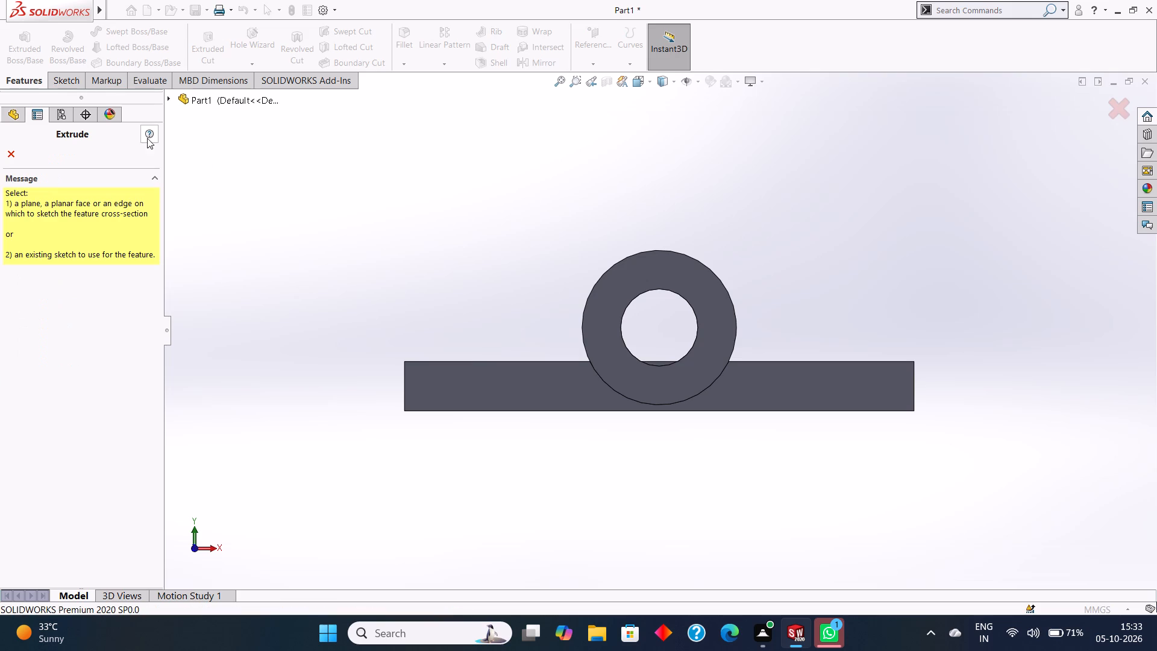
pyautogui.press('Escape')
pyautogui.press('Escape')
# Start a sketch on the cylinder's front ring face and draw a circle concentric with the bore, matching its edge.
pyautogui.rightClick(622, 275)
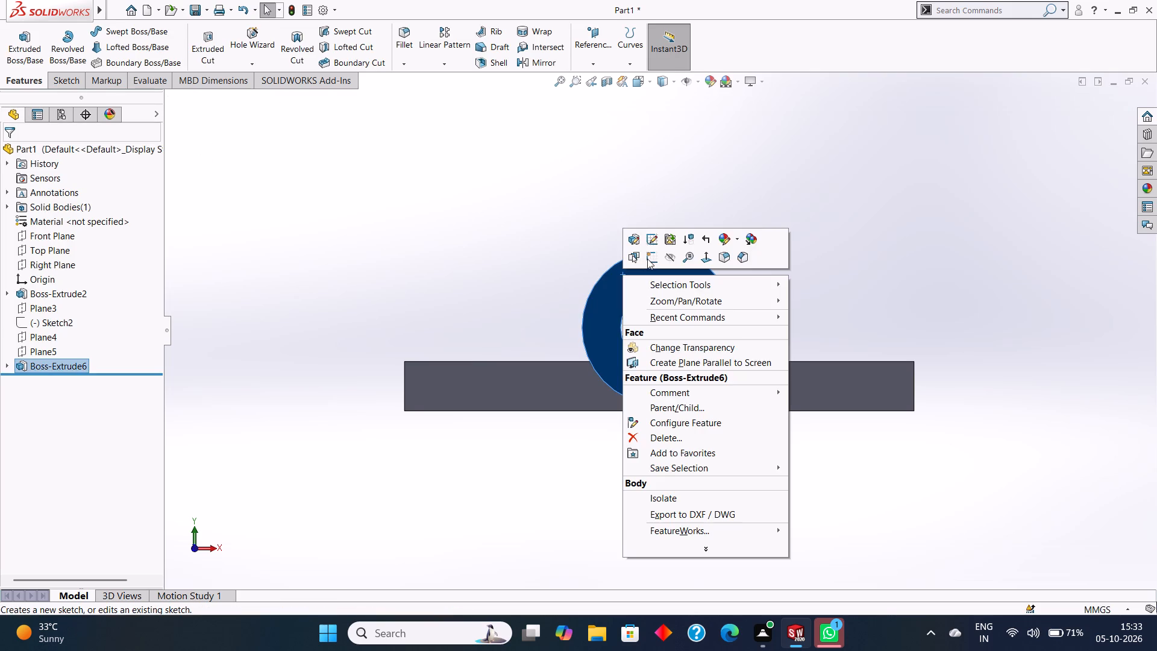
pyautogui.click(648, 259)
pyautogui.click(139, 34)
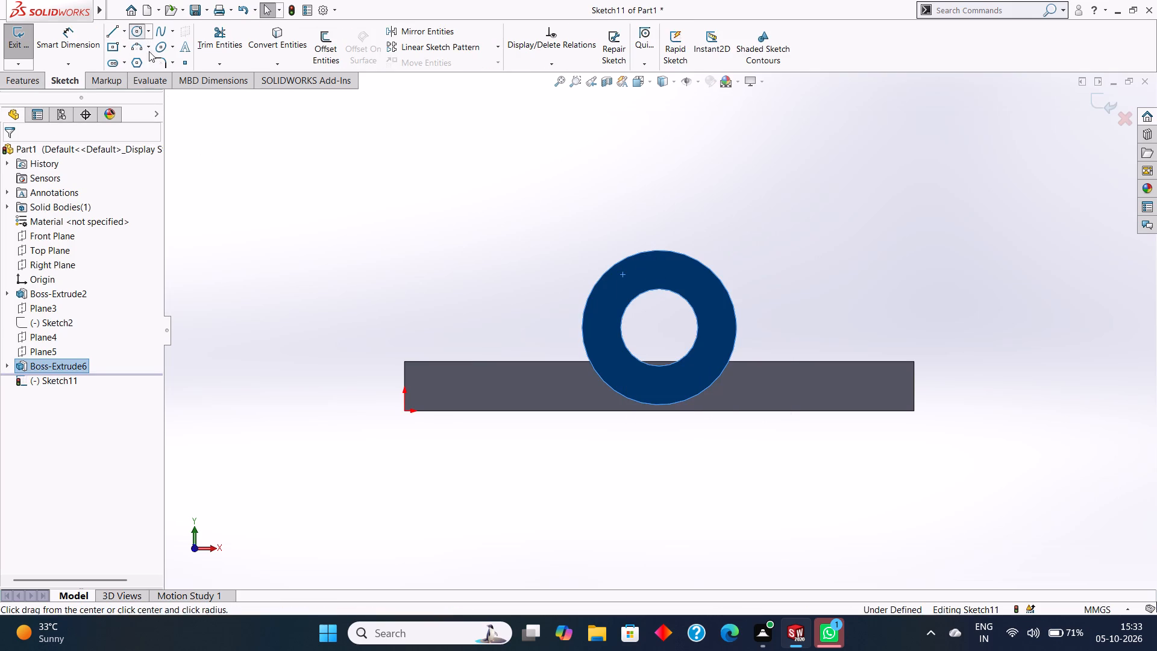
pyautogui.press('Escape')
pyautogui.press('Escape')
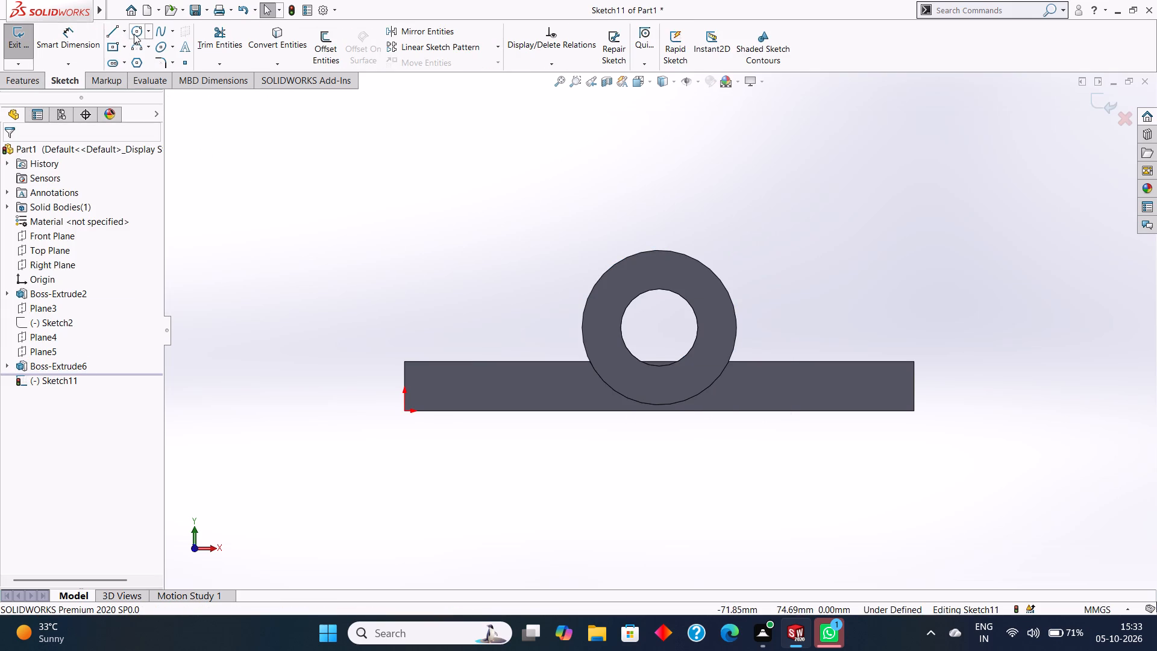
pyautogui.click(134, 34)
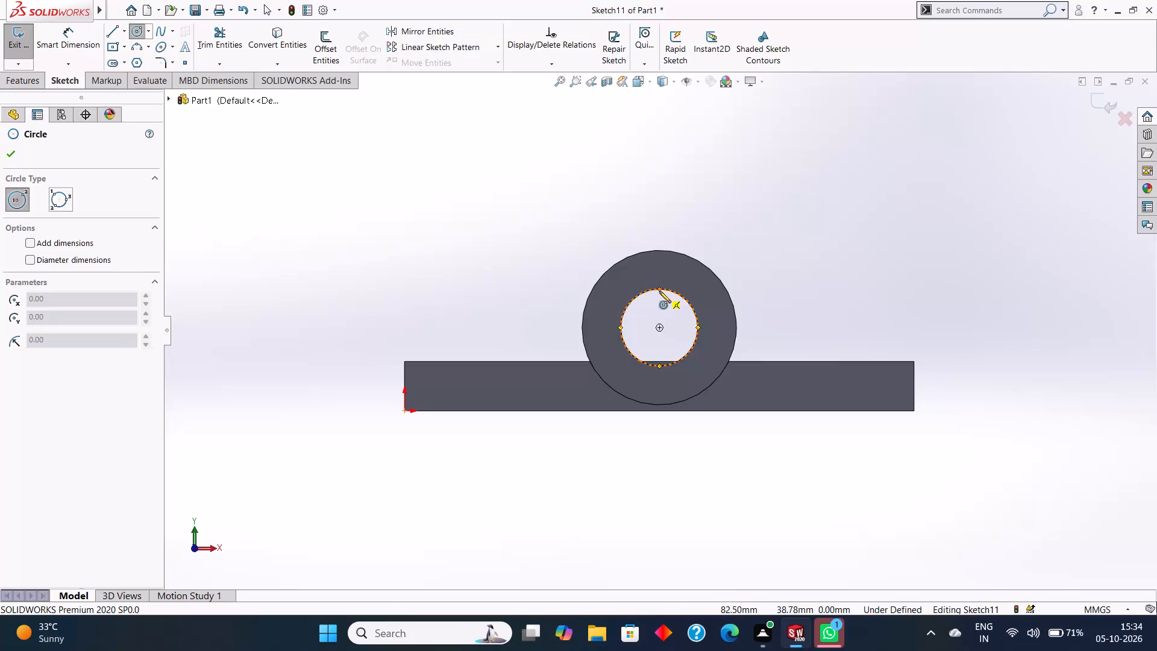
pyautogui.moveTo(657, 324); pyautogui.dragTo(685, 357)
pyautogui.click(11, 153)
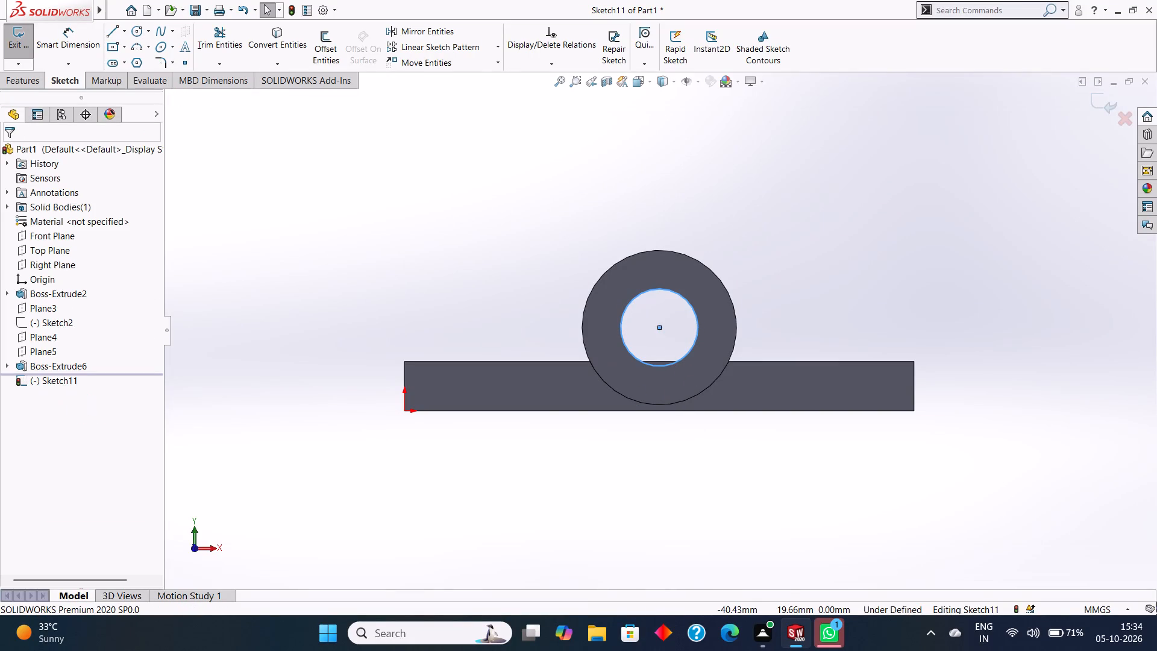
# Extrude-cut the bore circle with the Through All end condition to clear the block material inside the cylinder.
pyautogui.click(16, 79)
pyautogui.click(204, 43)
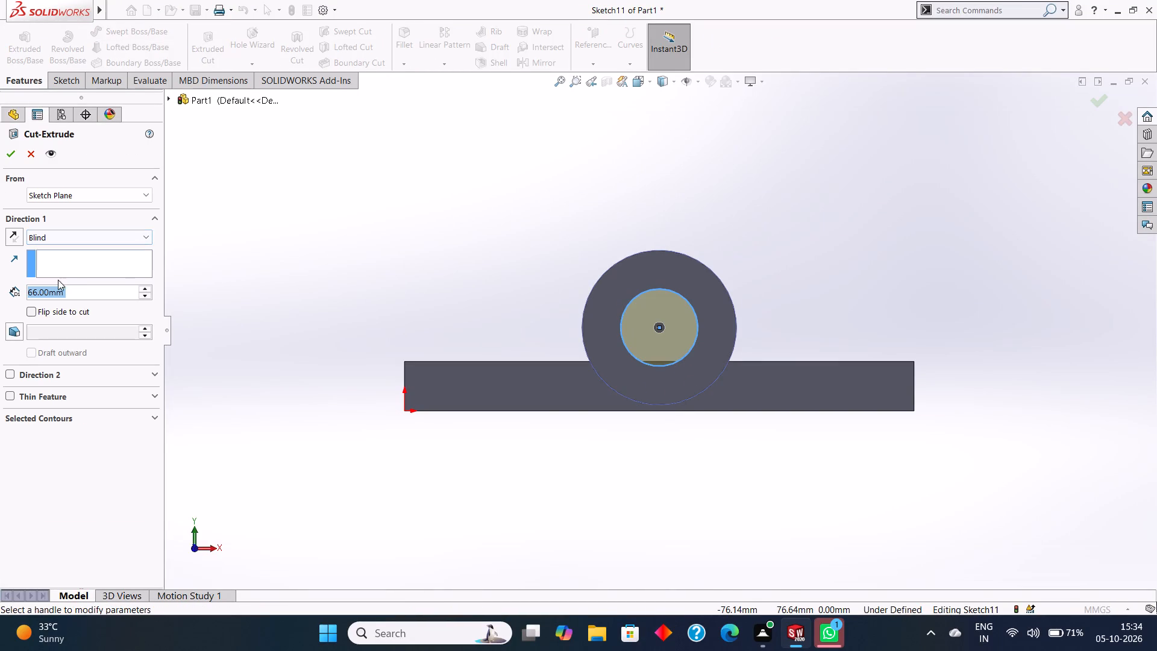
pyautogui.click(63, 237)
pyautogui.click(63, 256)
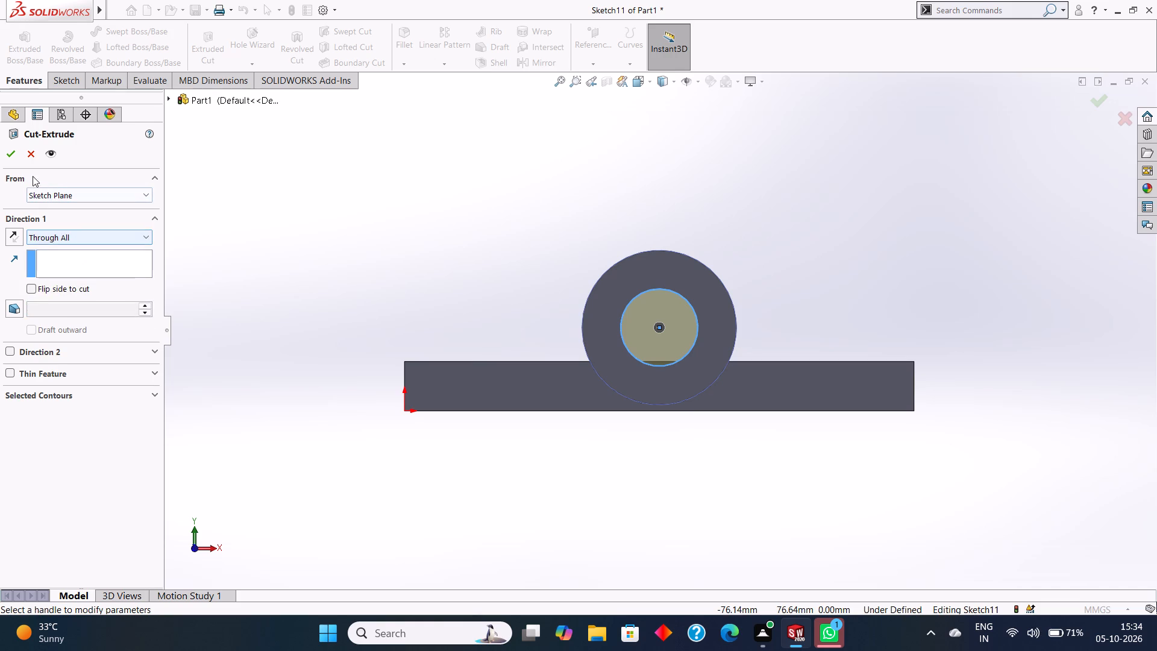
pyautogui.click(14, 157)
pyautogui.click(333, 217)
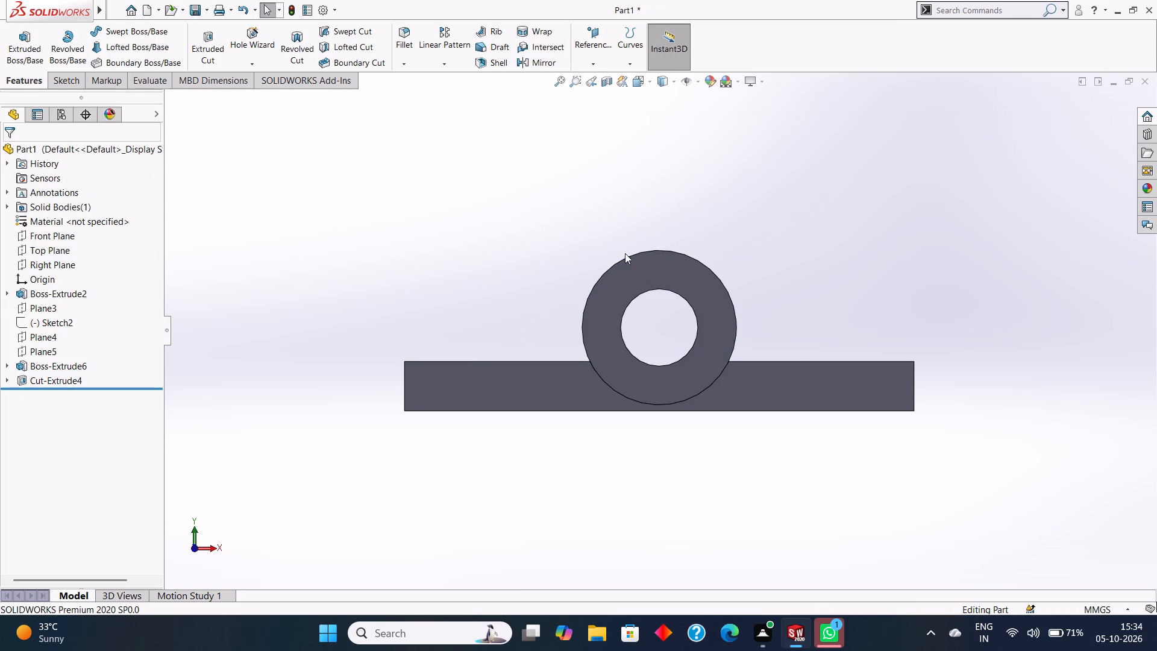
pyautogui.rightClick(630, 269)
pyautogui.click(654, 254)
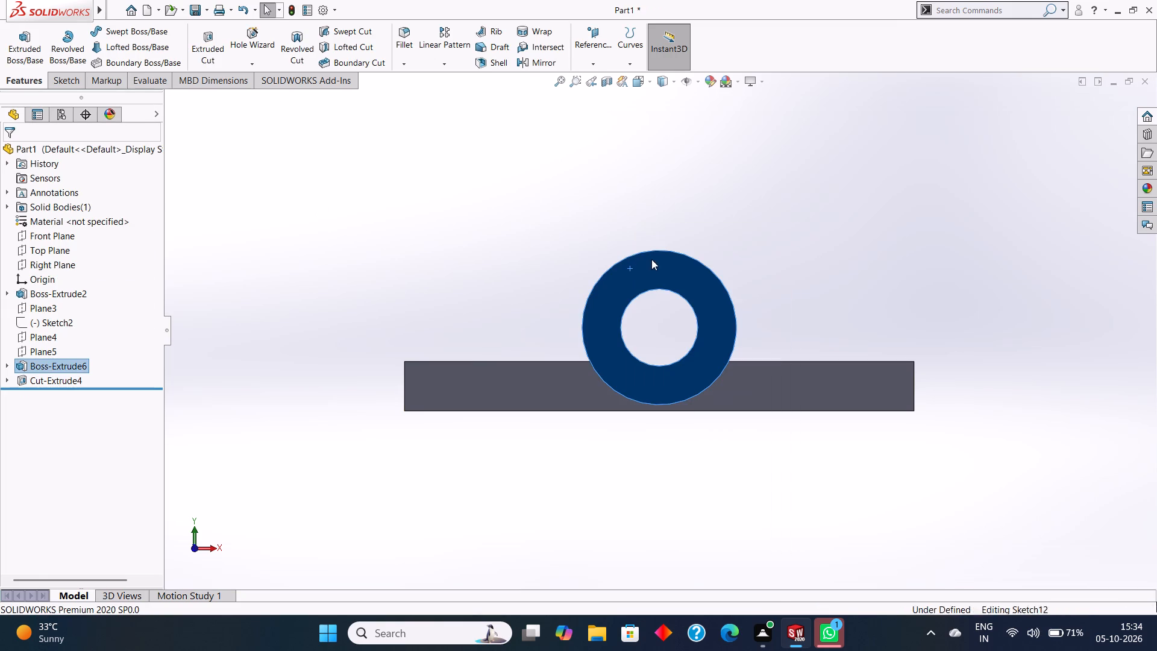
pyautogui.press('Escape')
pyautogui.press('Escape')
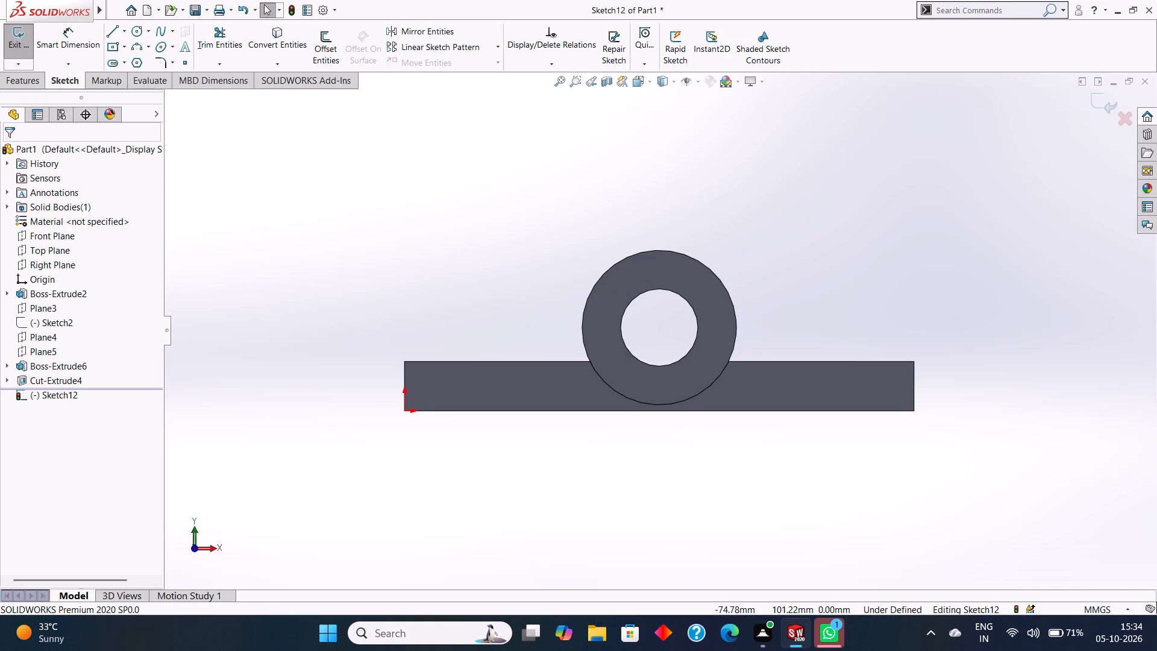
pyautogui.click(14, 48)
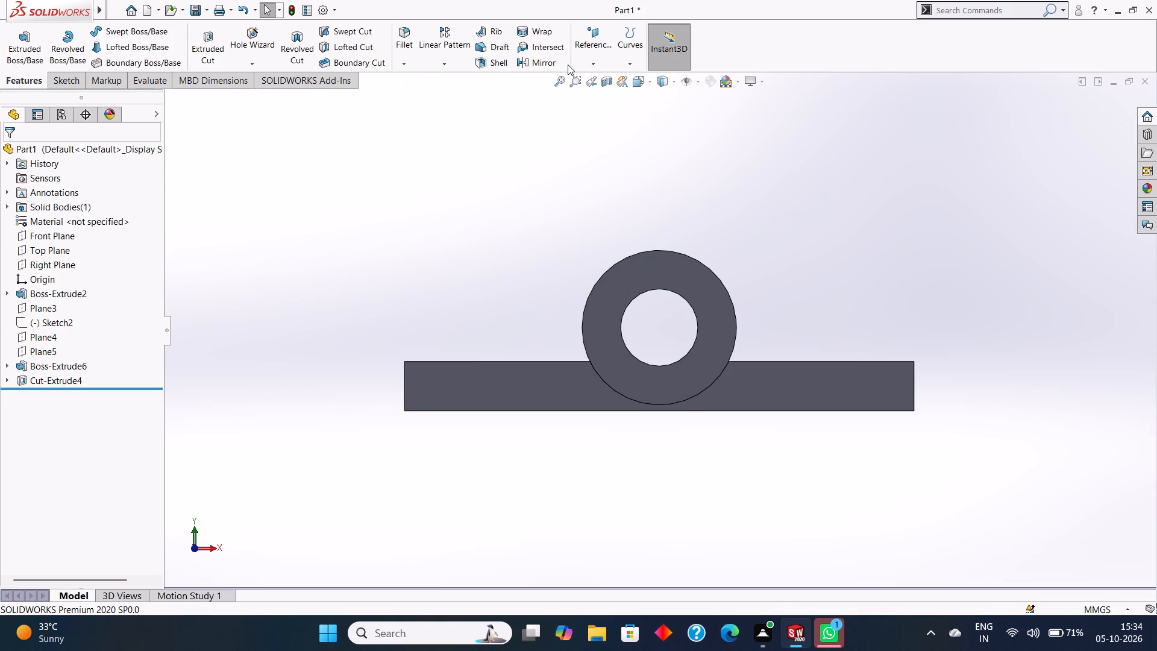
# Create a reference plane offset 51 mm from the Front Plane, toward the cylinder's front end.
pyautogui.click(594, 62)
pyautogui.click(600, 78)
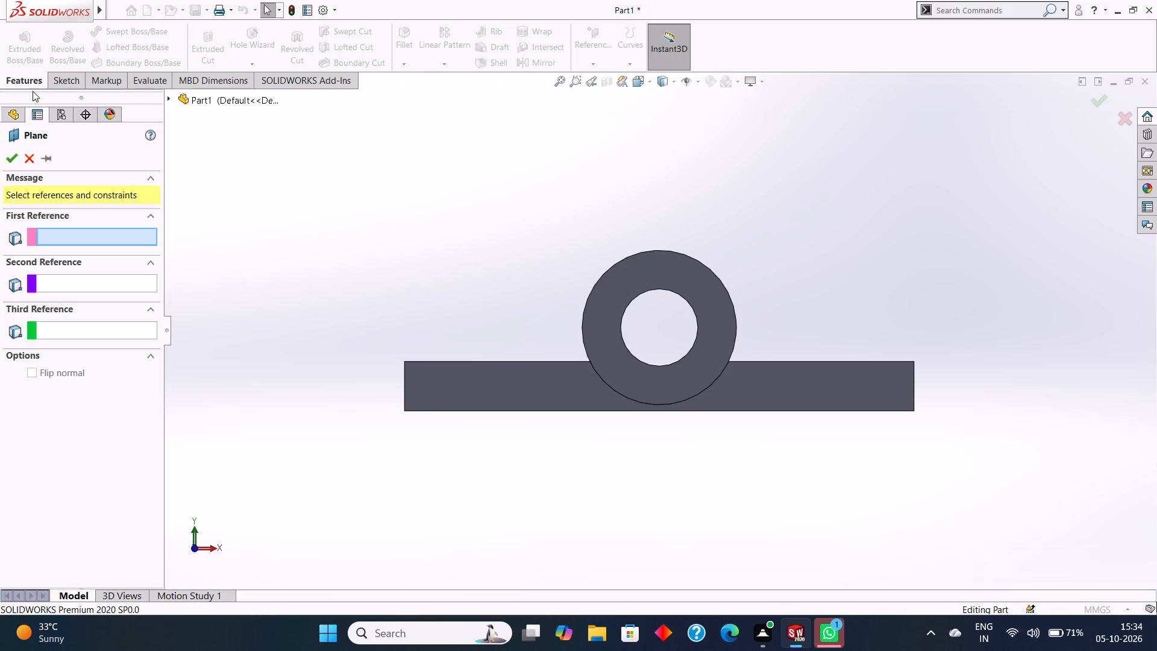
pyautogui.click(172, 99)
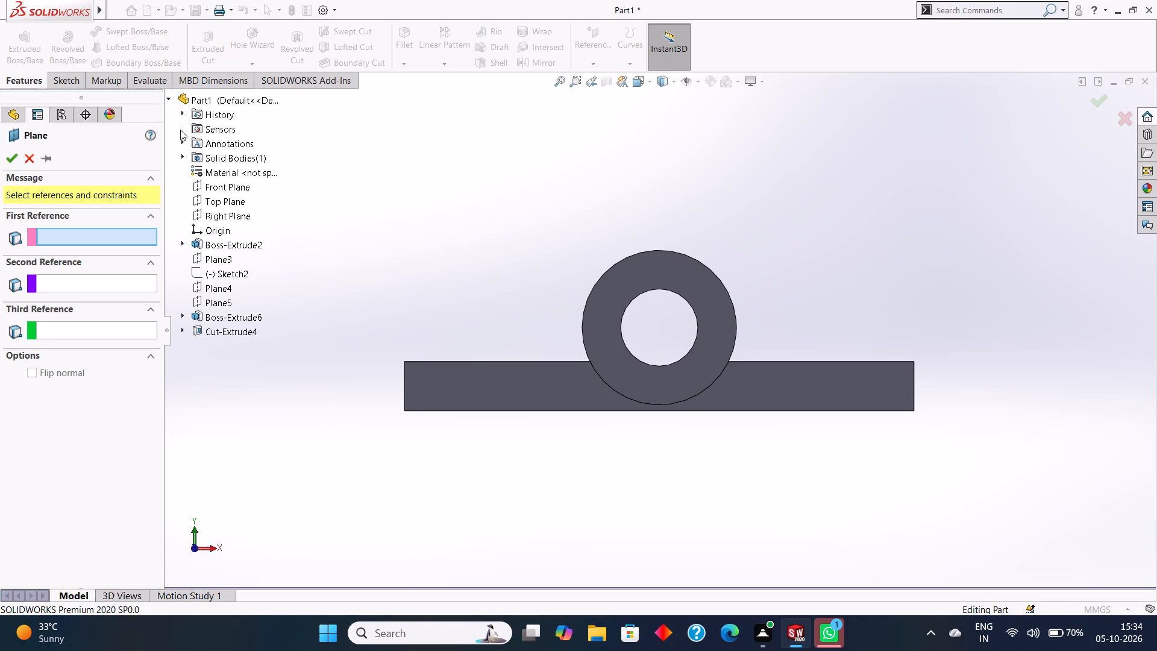
pyautogui.moveTo(523, 157); pyautogui.dragTo(525, 161, button='middle')
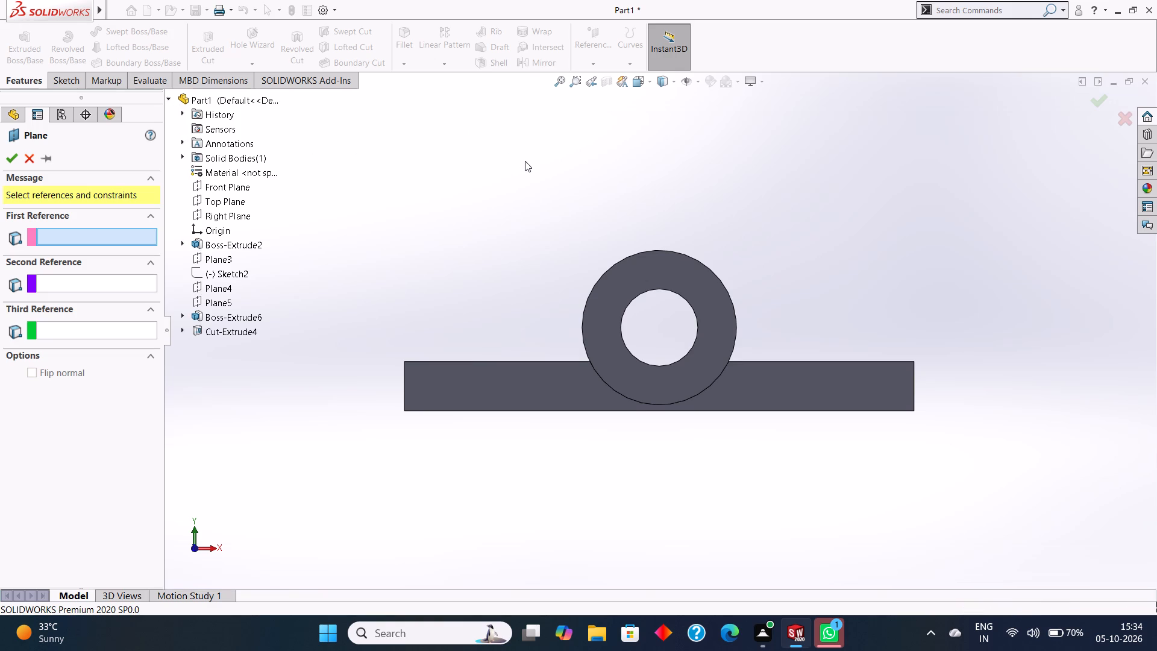
pyautogui.moveTo(525, 161); pyautogui.dragTo(525, 212, button='middle')
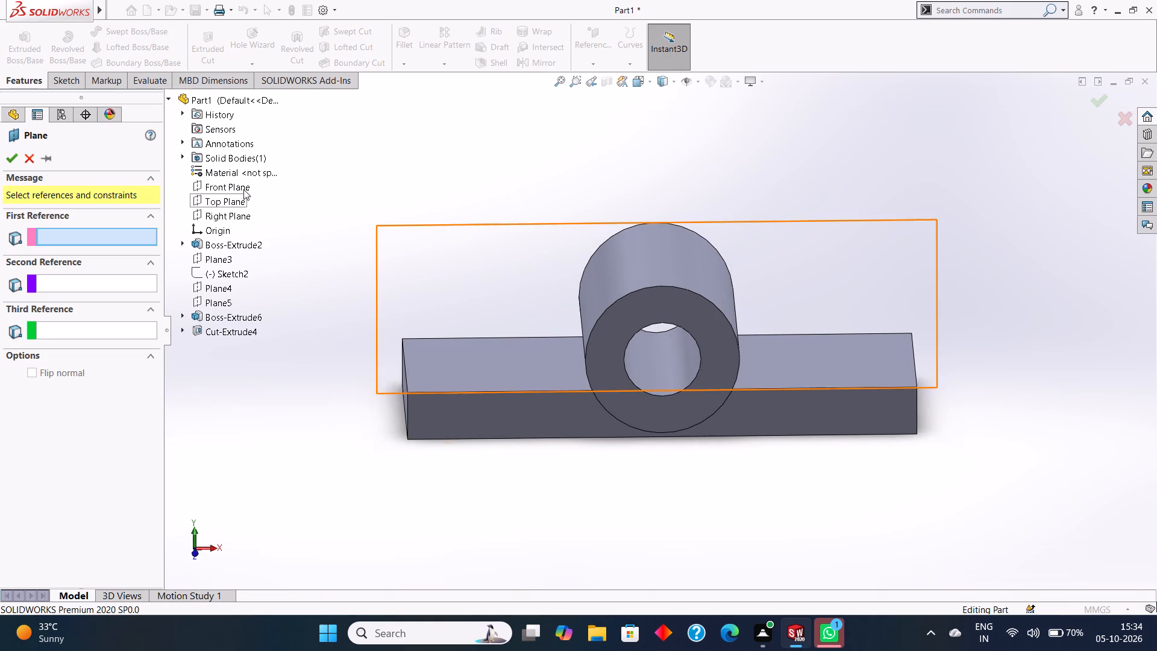
pyautogui.click(228, 187)
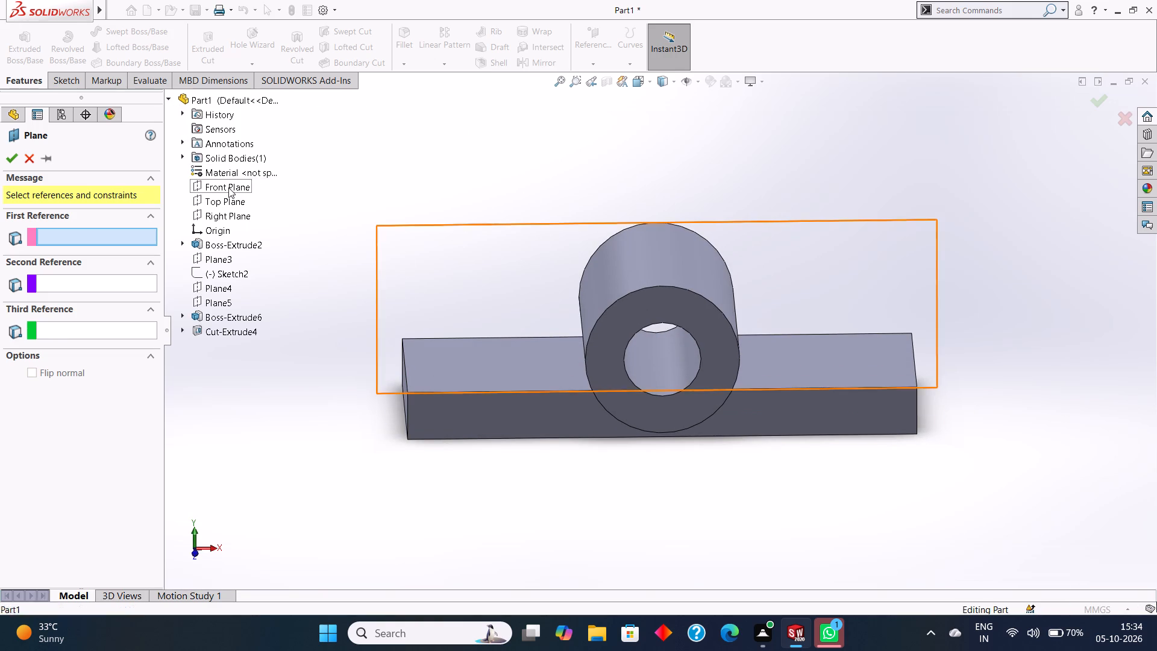
pyautogui.moveTo(459, 181); pyautogui.dragTo(557, 214, button='middle')
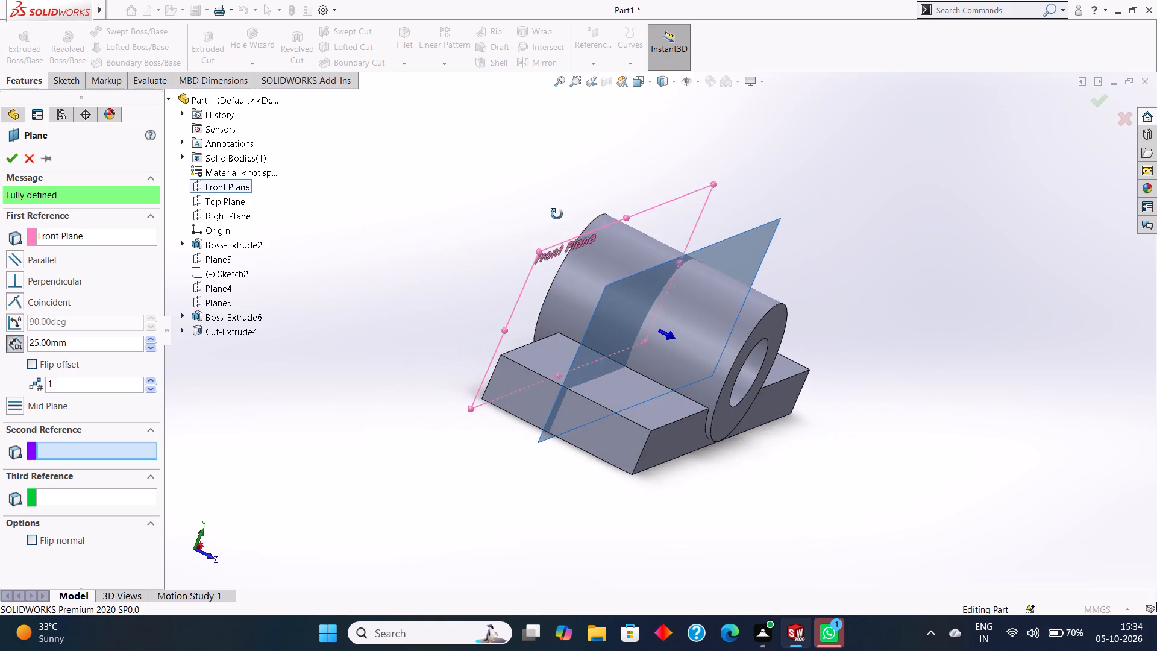
pyautogui.moveTo(557, 214); pyautogui.dragTo(557, 213, button='middle')
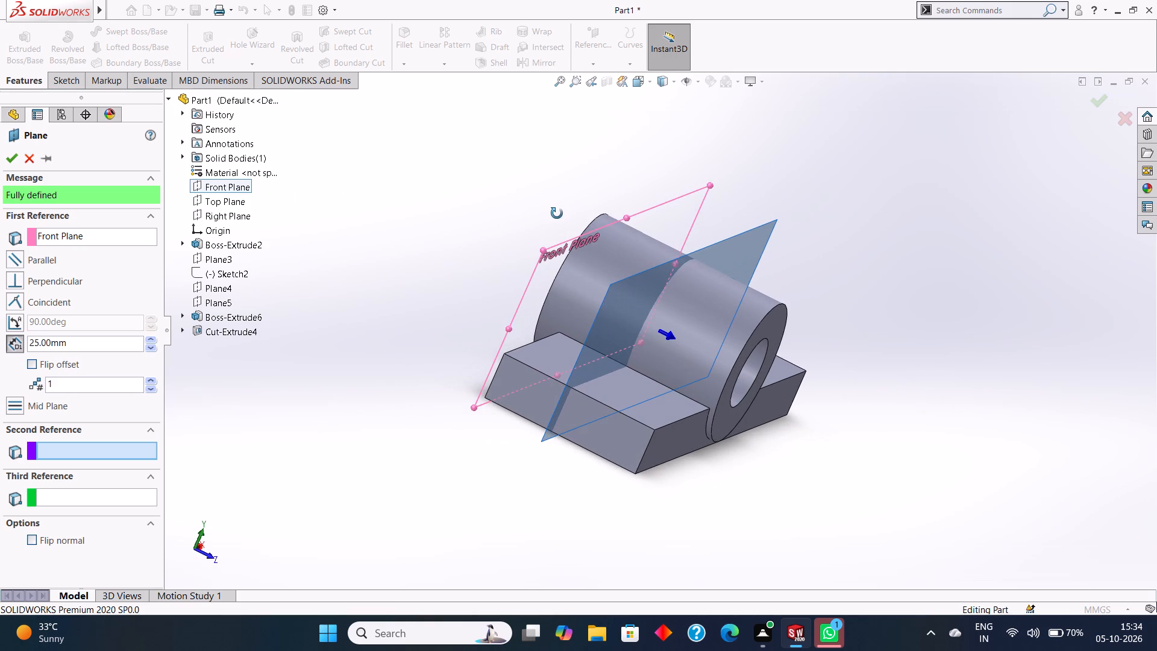
pyautogui.moveTo(557, 213); pyautogui.dragTo(556, 213, button='middle')
pyautogui.click(67, 343)
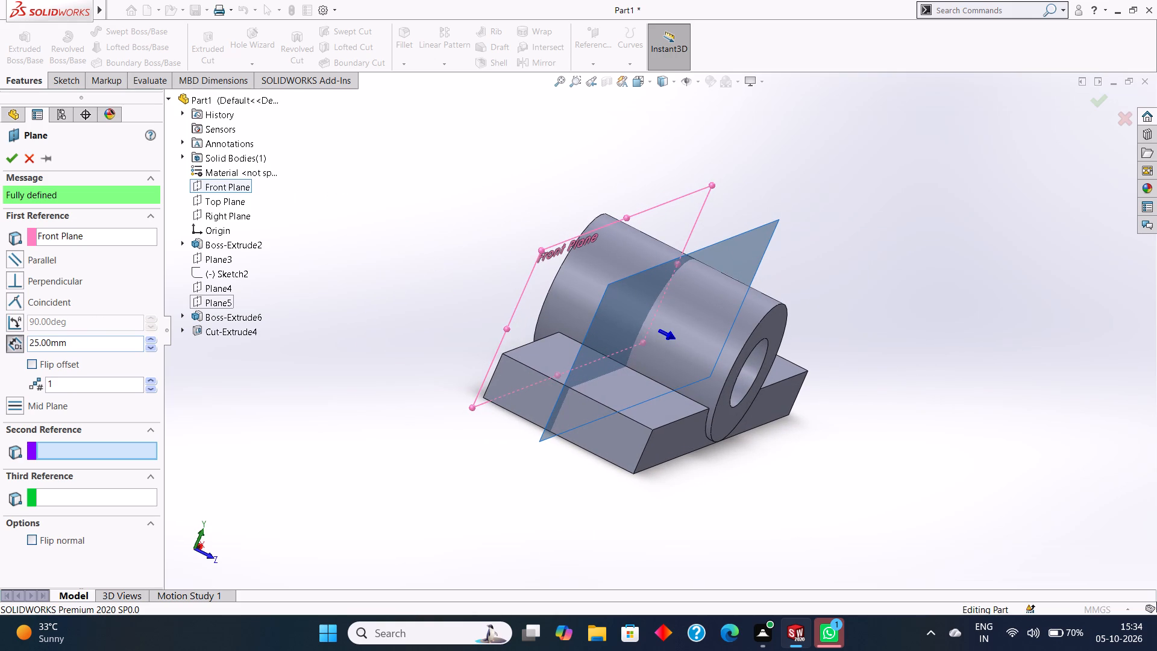
pyautogui.moveTo(108, 340); pyautogui.dragTo(24, 339)
pyautogui.write('51')
pyautogui.press('Return')
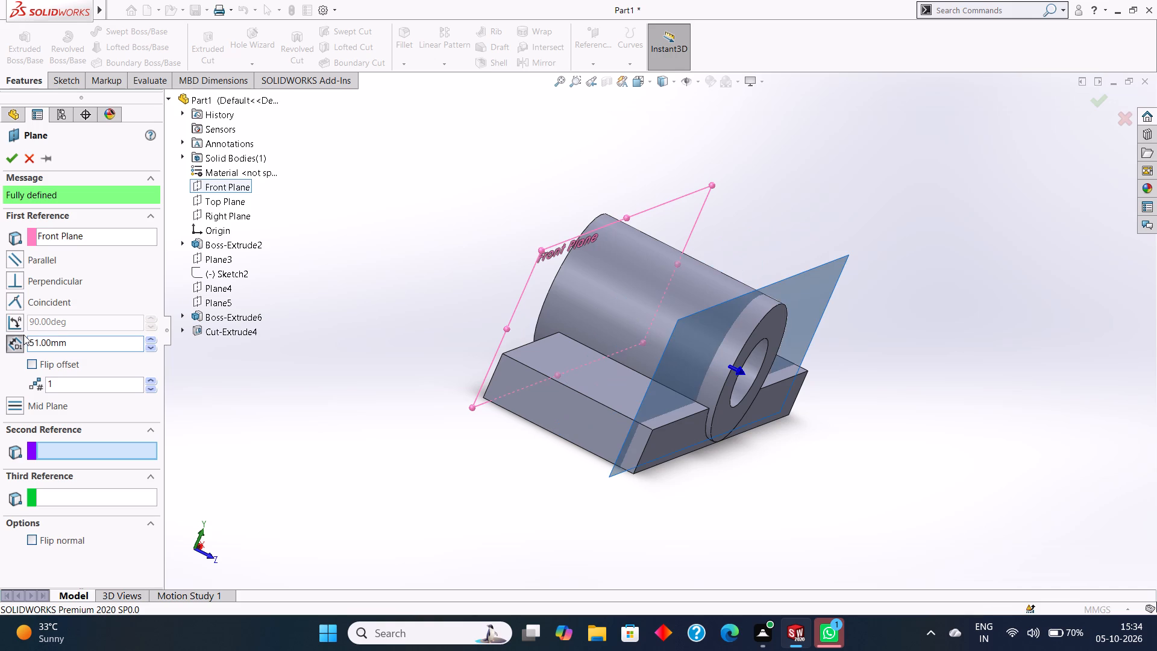
pyautogui.click(10, 156)
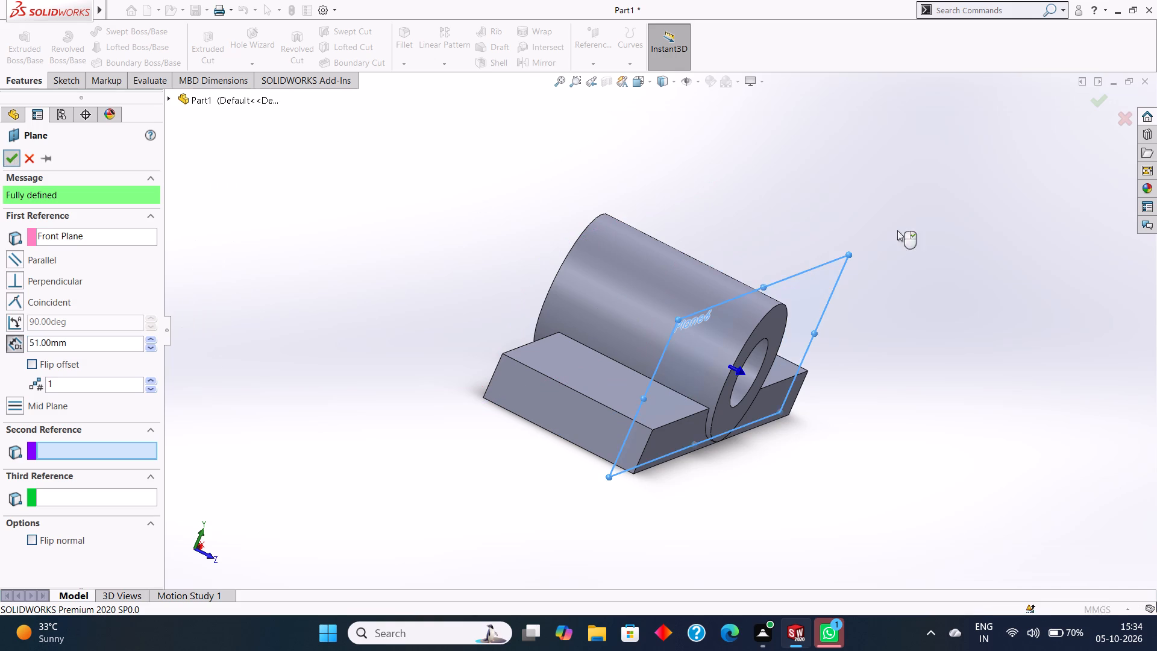
# Start a sketch on the new 51 mm offset plane and draw a 60 mm radius circle concentric with the cylinder's bore.
pyautogui.click(820, 265)
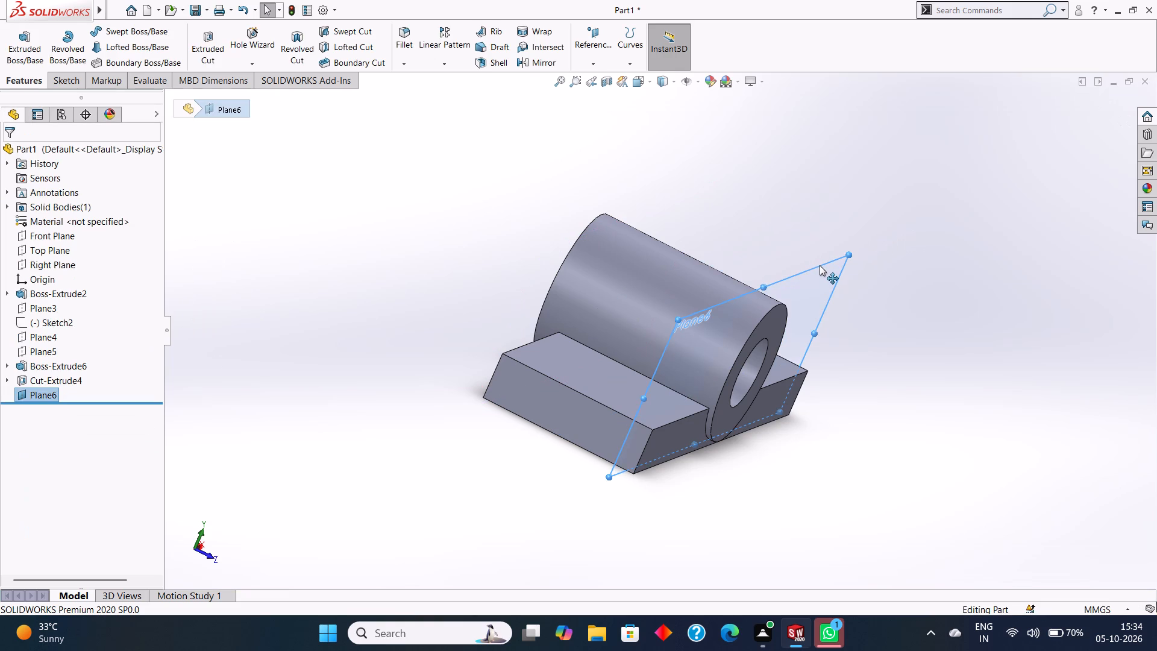
pyautogui.hotkey('ctrl', '8')
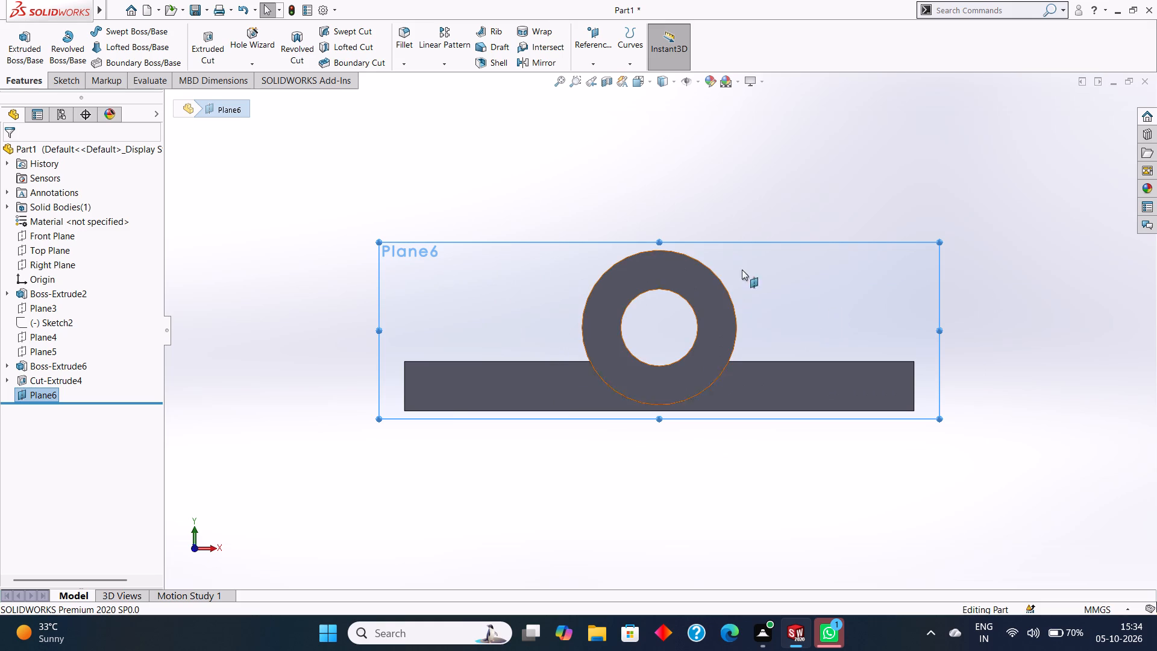
pyautogui.rightClick(858, 262)
pyautogui.click(883, 248)
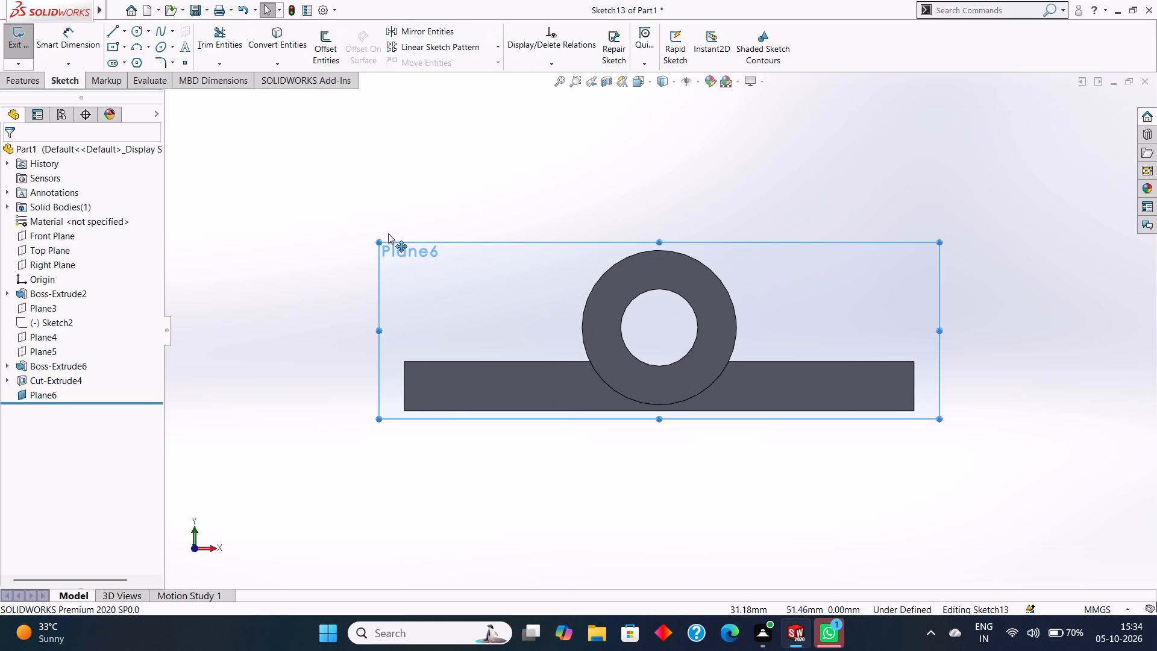
pyautogui.click(136, 31)
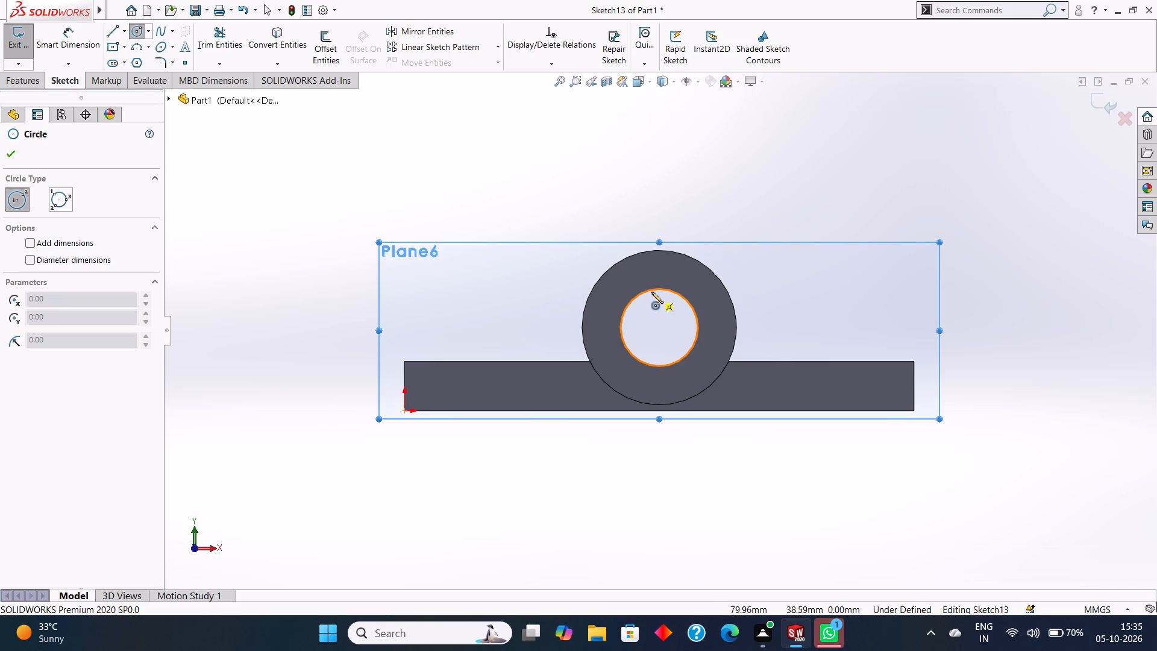
pyautogui.moveTo(659, 327); pyautogui.dragTo(750, 462)
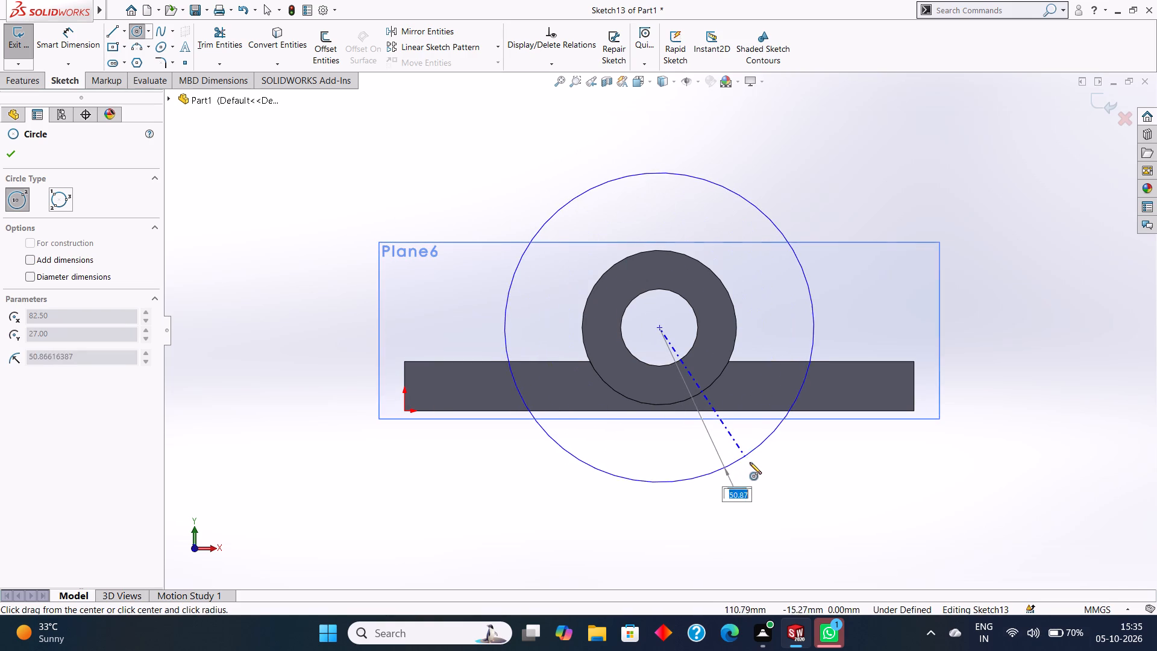
pyautogui.moveTo(750, 462); pyautogui.dragTo(750, 464)
pyautogui.write('60')
pyautogui.press('Return')
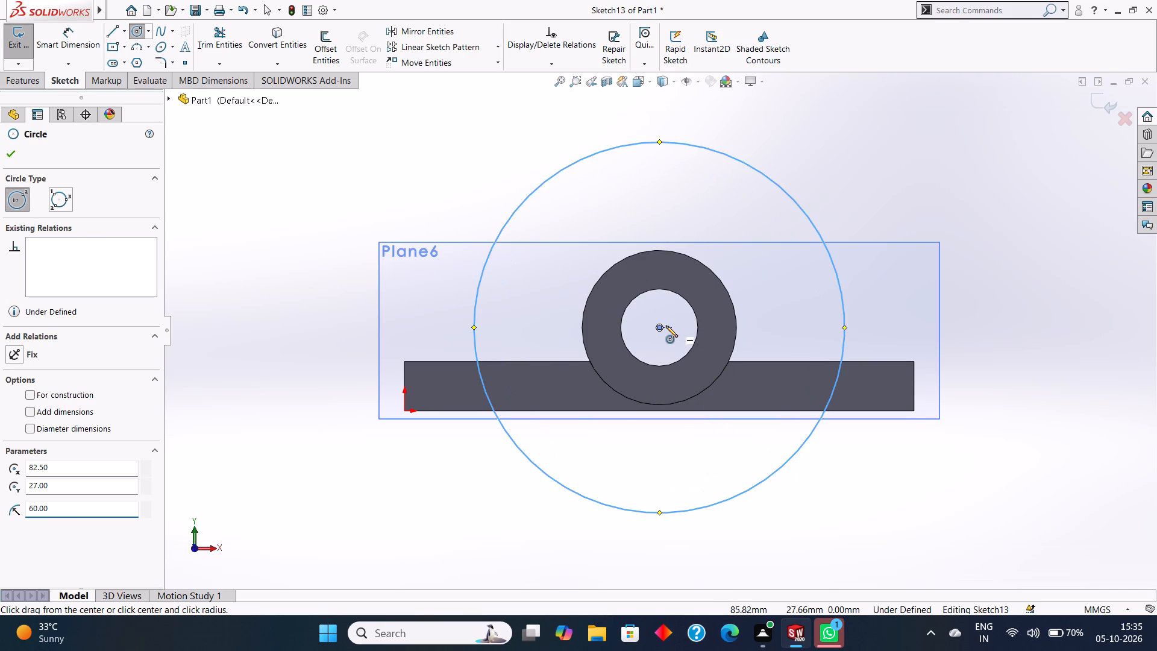
# Draw a 90 mm radius circle concentric with the 60 mm radius circle.
pyautogui.moveTo(658, 325); pyautogui.dragTo(882, 474)
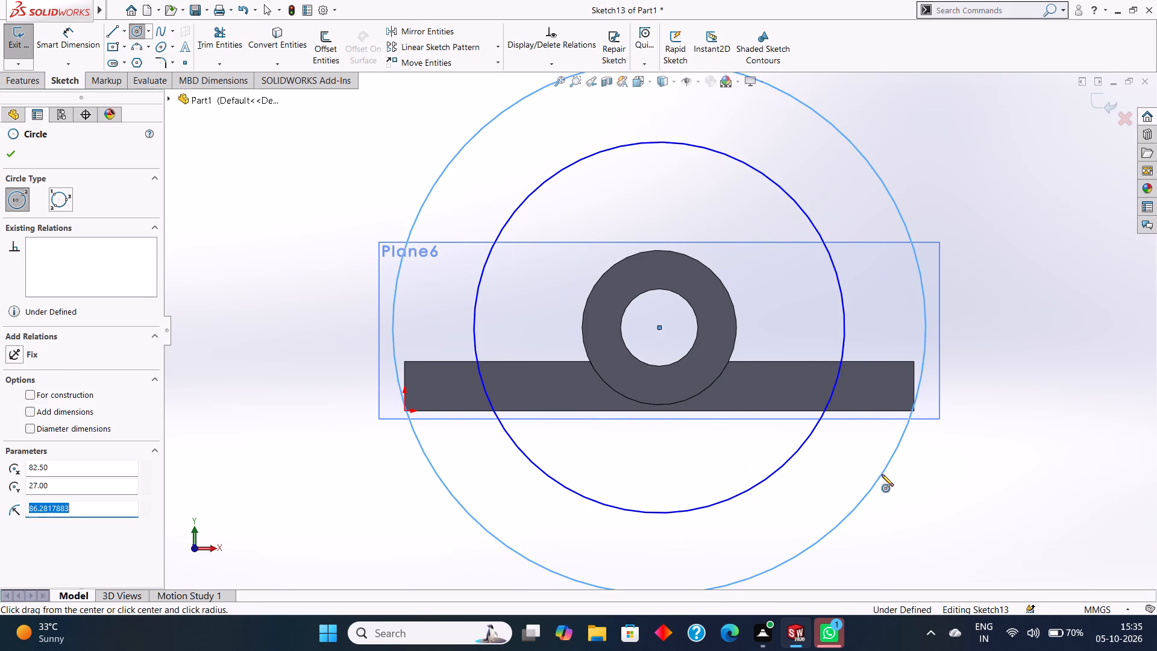
pyautogui.press('BackSpace')
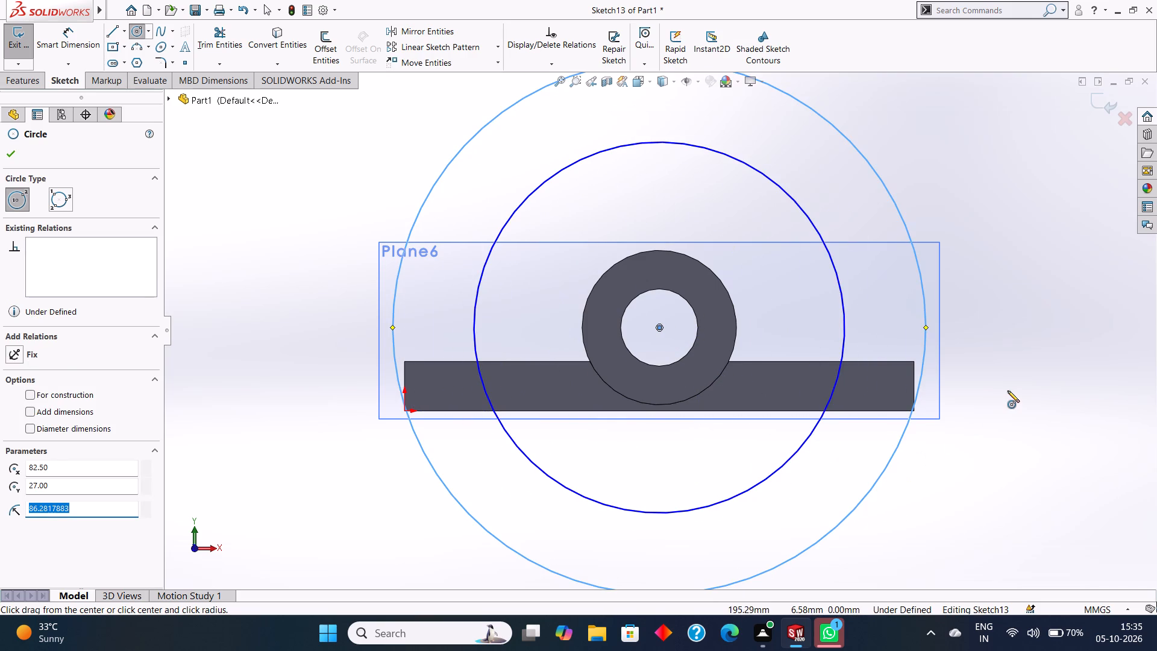
pyautogui.write('90')
pyautogui.press('Return')
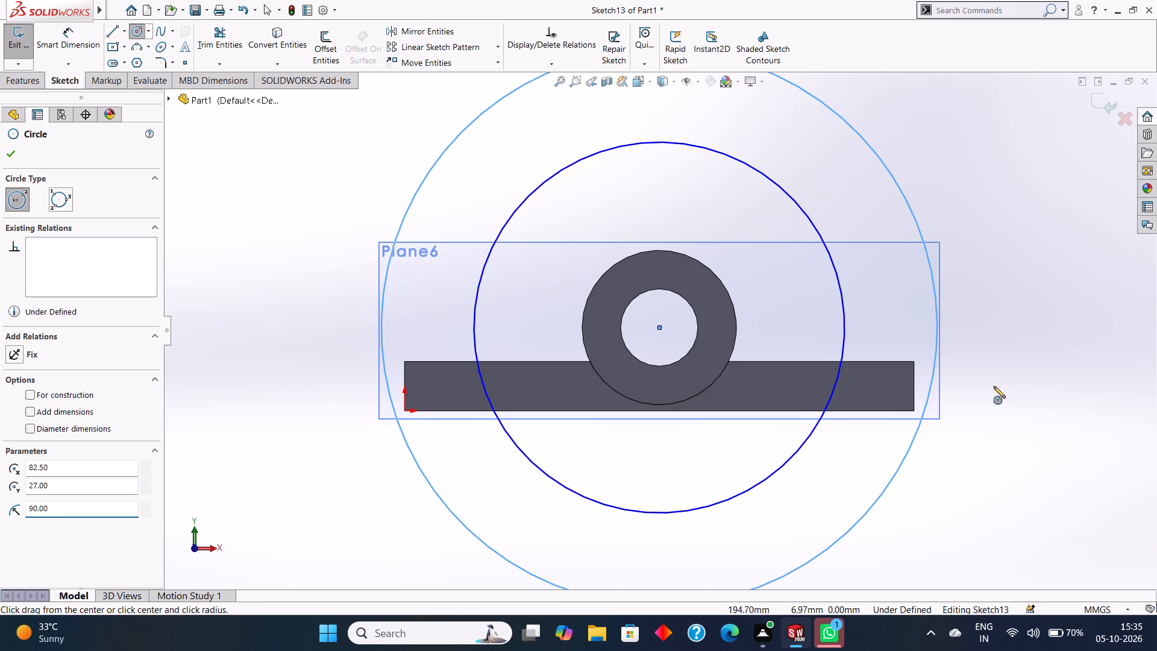
pyautogui.click(15, 153)
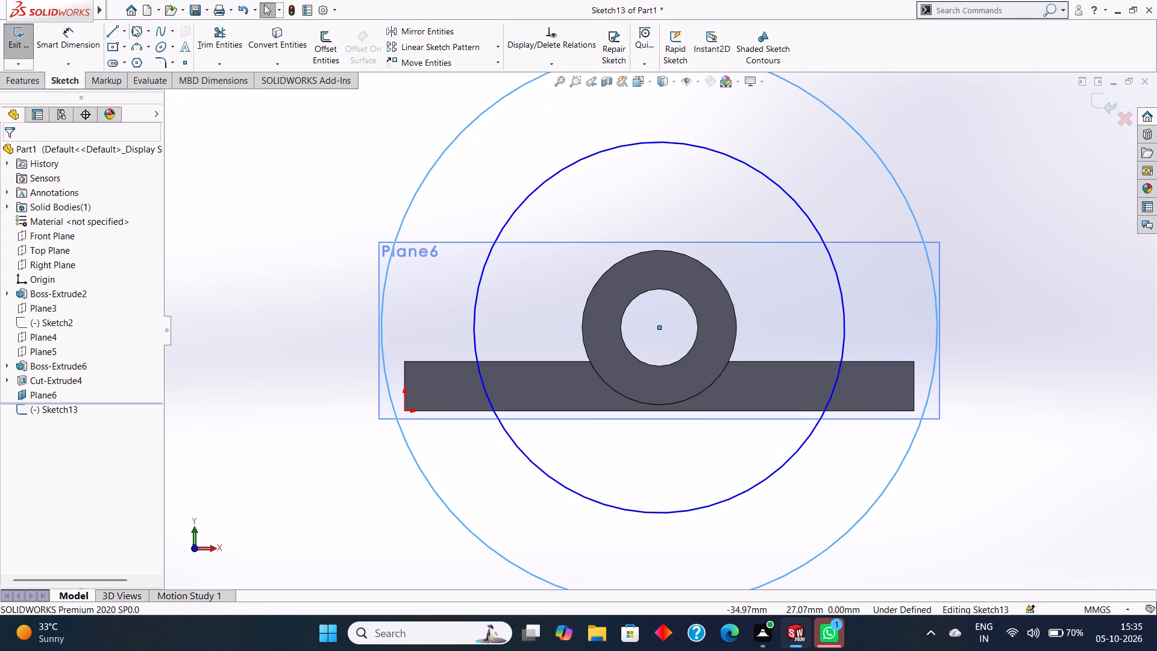
# Draw a 75 mm radius circle from the same centre, between the 60 mm and 90 mm radius circles.
pyautogui.click(134, 27)
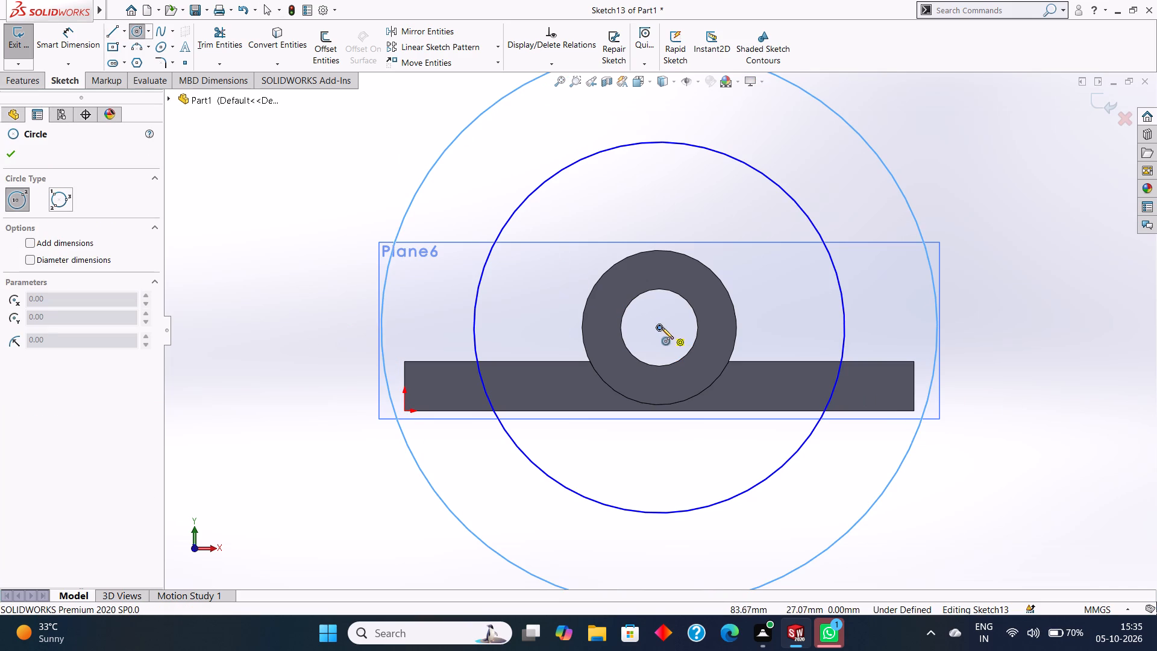
pyautogui.moveTo(659, 327); pyautogui.dragTo(827, 480)
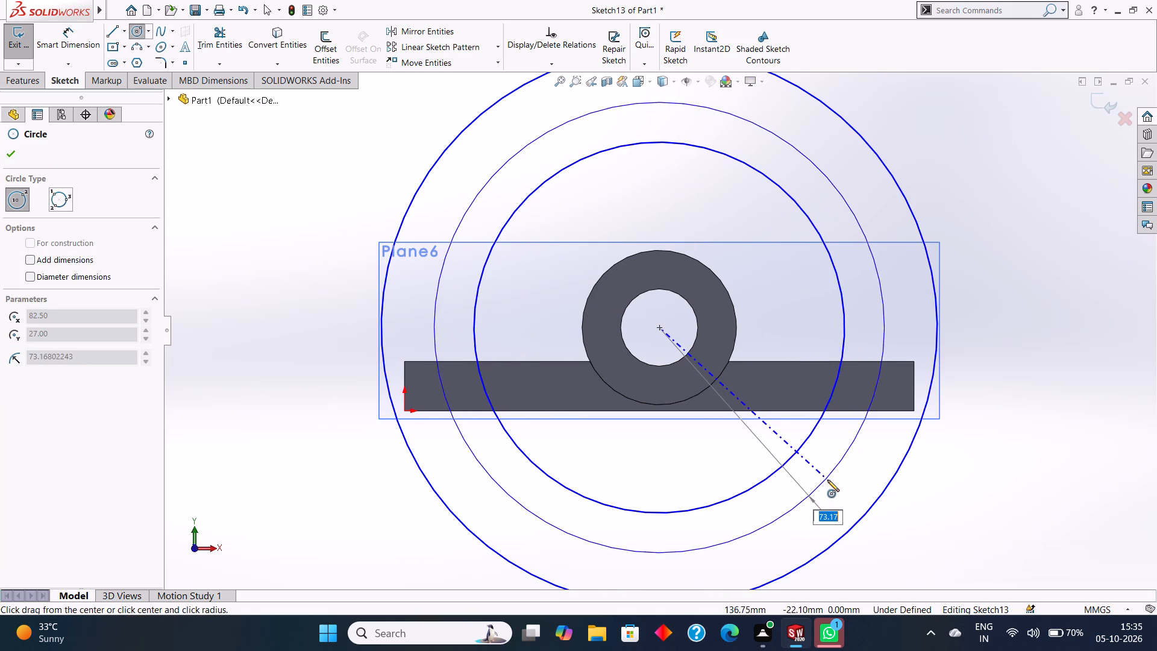
pyautogui.moveTo(827, 480); pyautogui.dragTo(828, 480)
pyautogui.write('75')
pyautogui.press('Return')
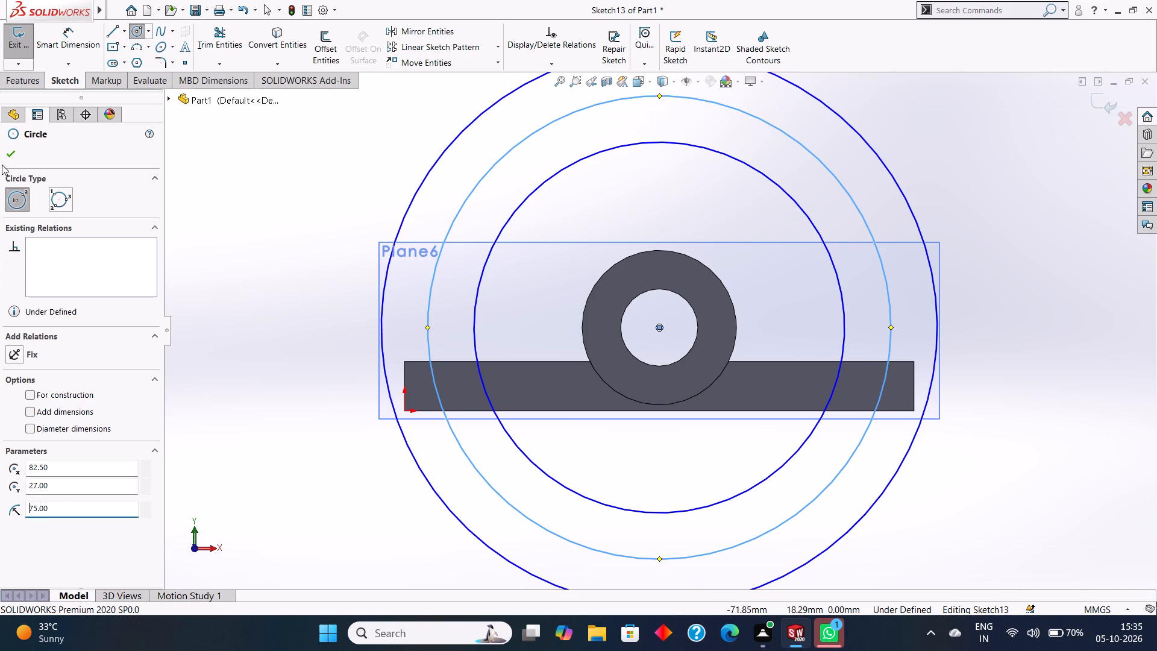
pyautogui.click(9, 148)
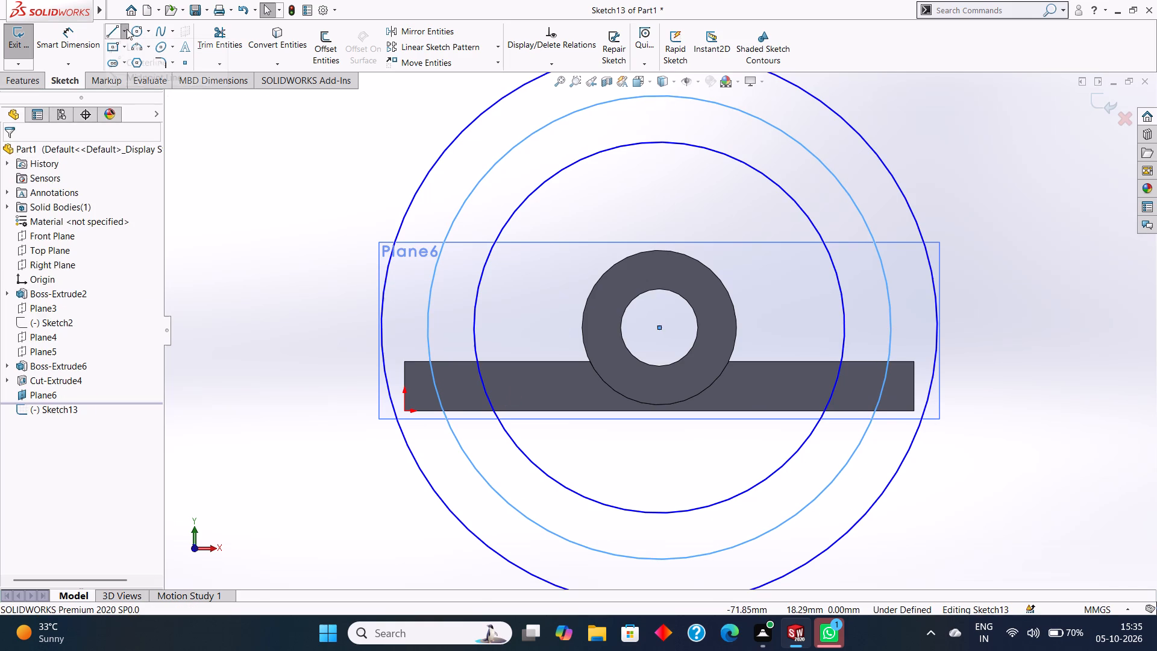
# Draw a vertical centerline from the common circle centre up to the top of the 90 mm radius circle.
pyautogui.click(127, 29)
pyautogui.click(133, 56)
pyautogui.scroll(2, 441, 172)
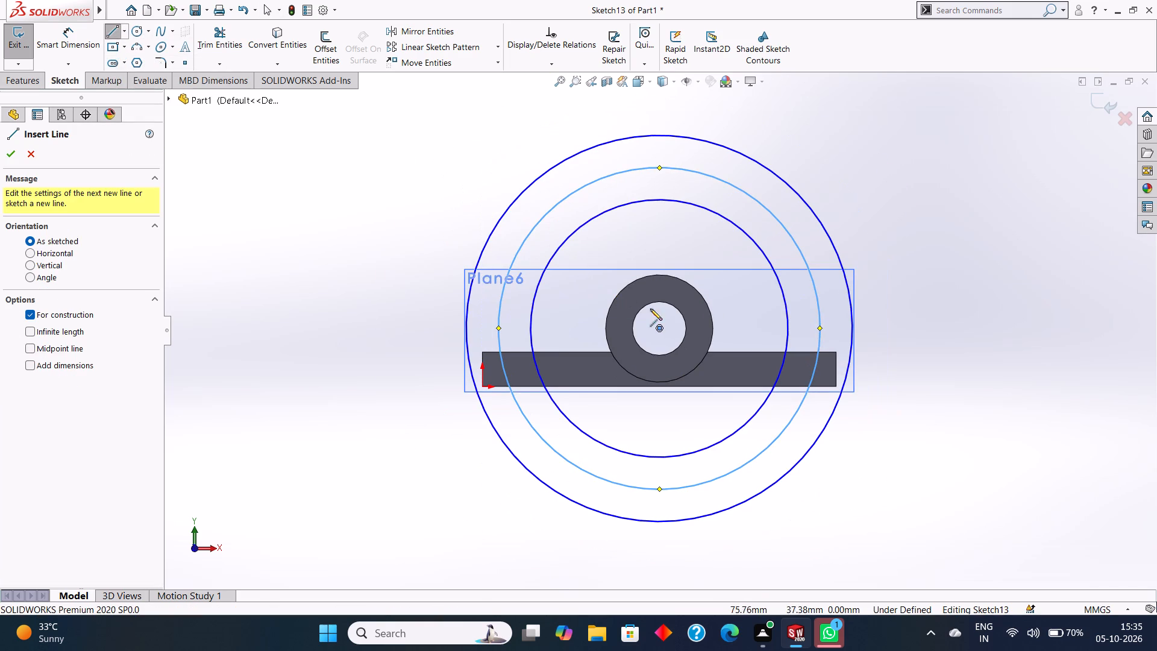
pyautogui.click(660, 328)
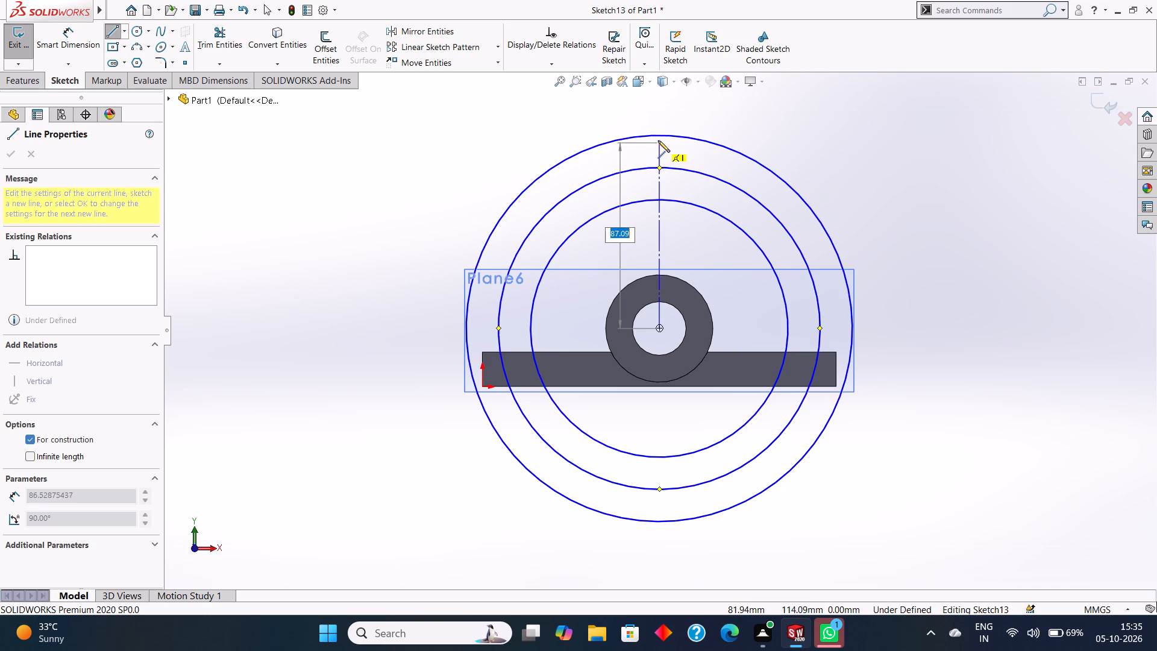
pyautogui.click(658, 137)
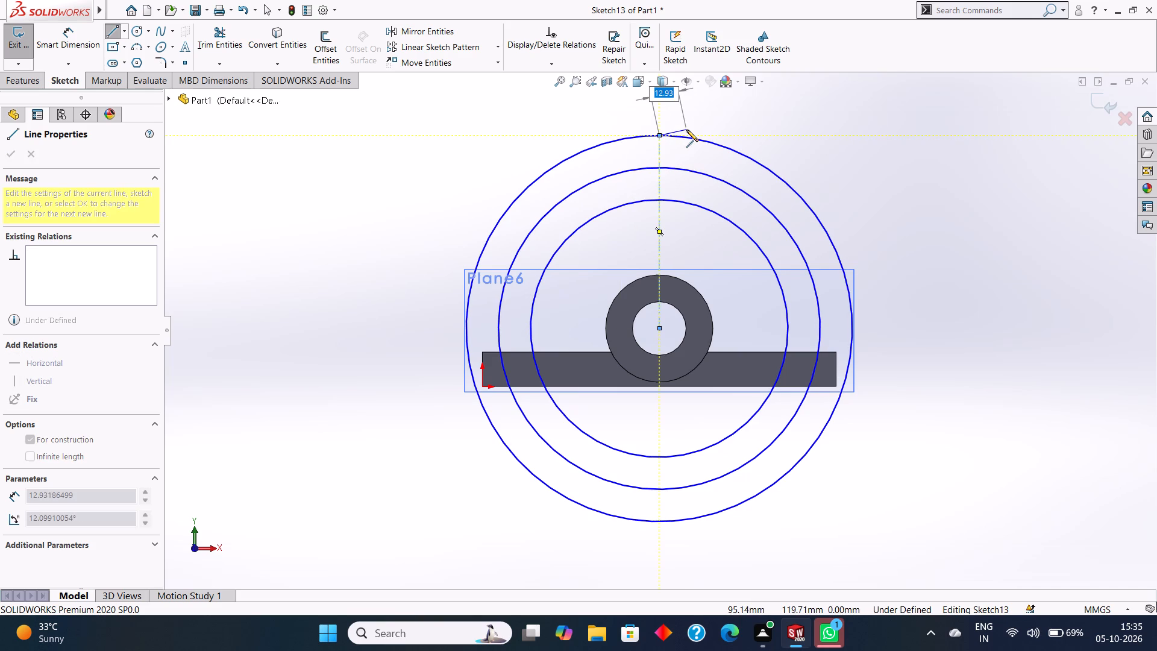
pyautogui.press('Escape')
# Draw a horizontal centerline from the common centre toward +X to the 90 mm radius circle, removing any stray line segment.
pyautogui.press('Return')
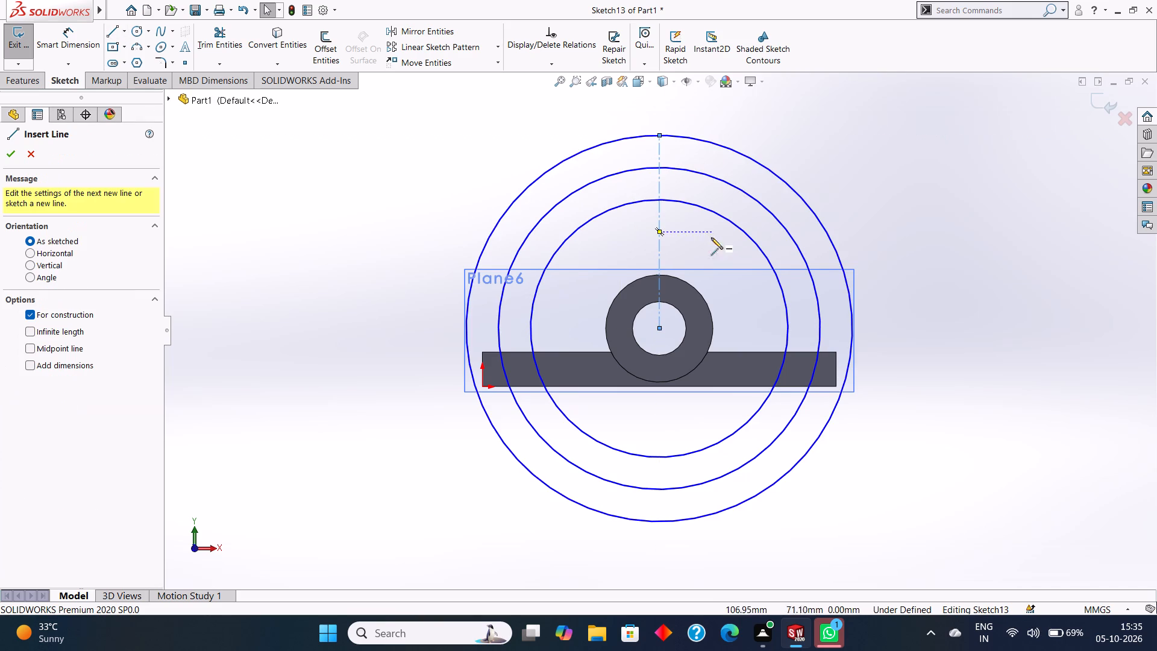
pyautogui.click(659, 328)
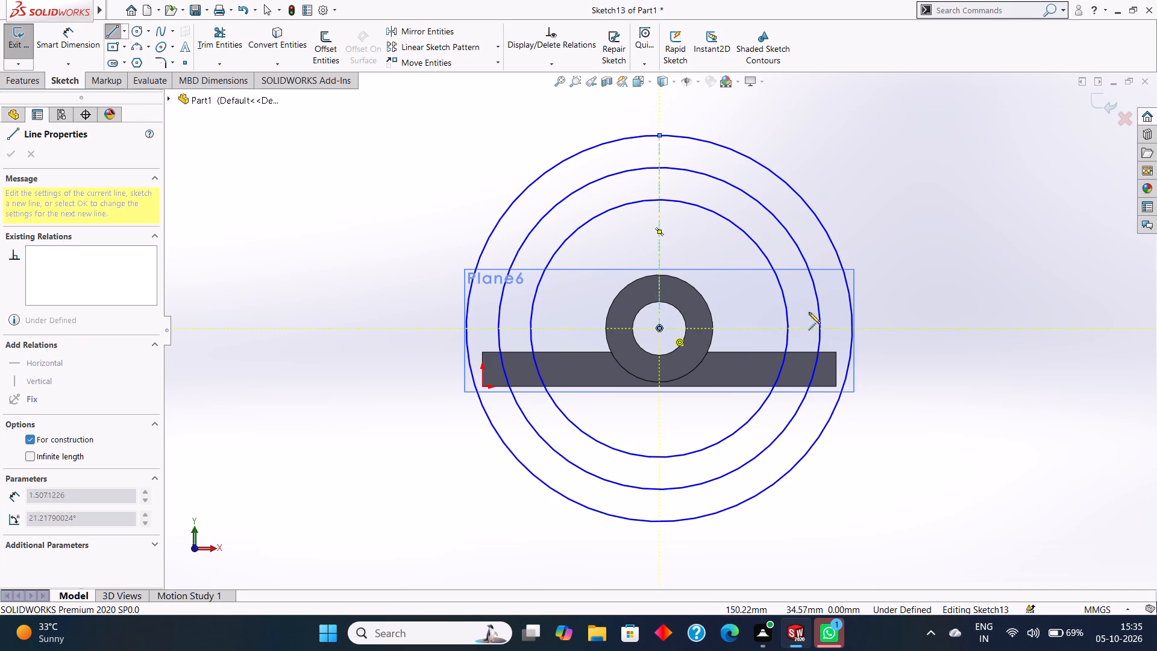
pyautogui.click(852, 329)
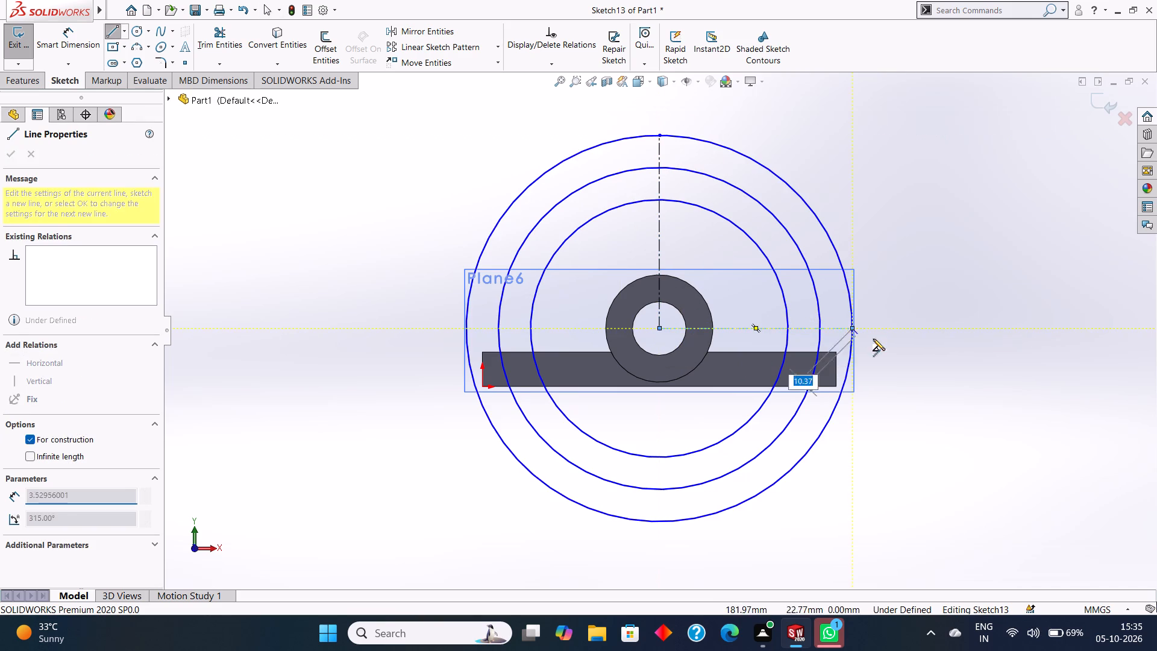
pyautogui.press('Return')
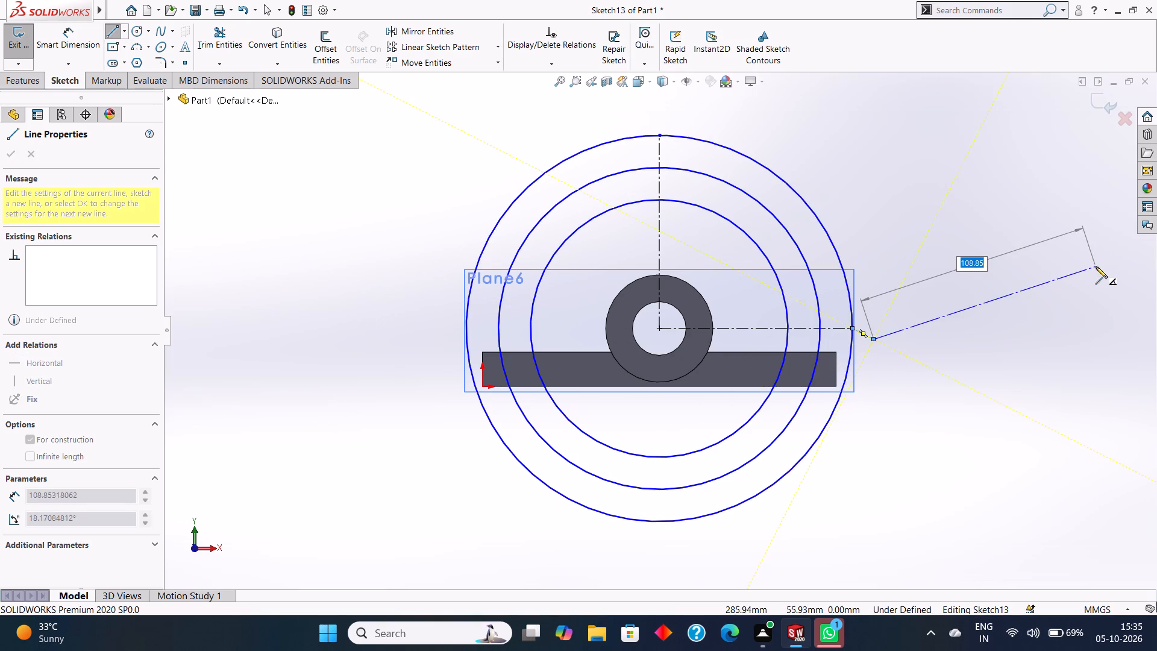
pyautogui.press('Escape')
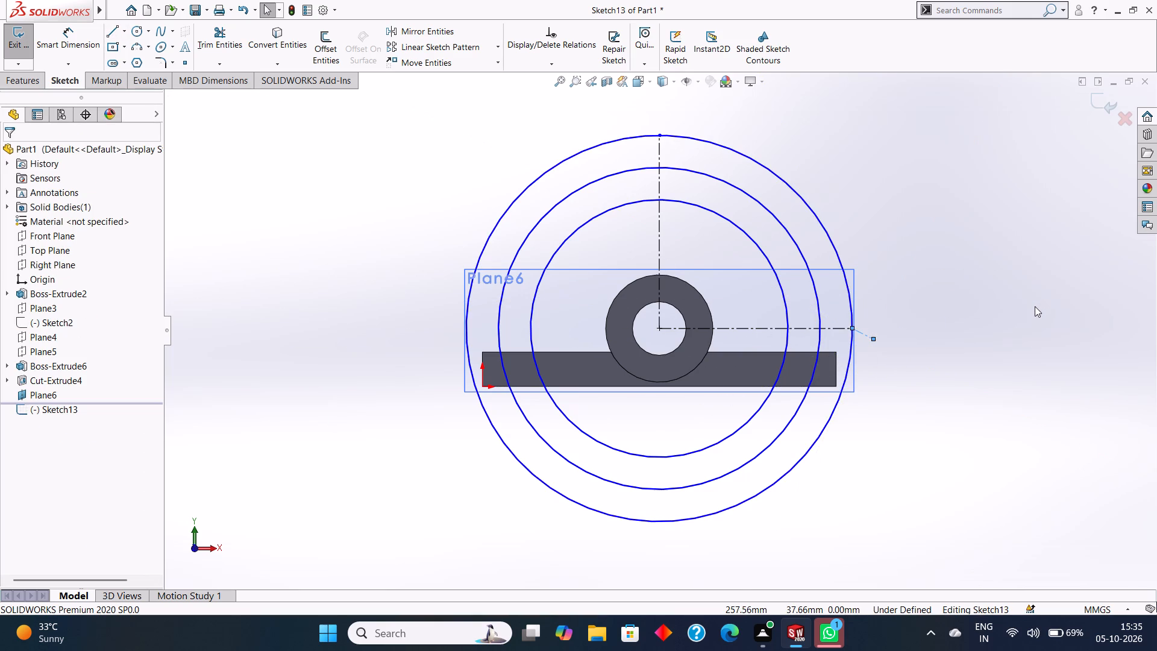
pyautogui.hotkey('ctrl', 'z')
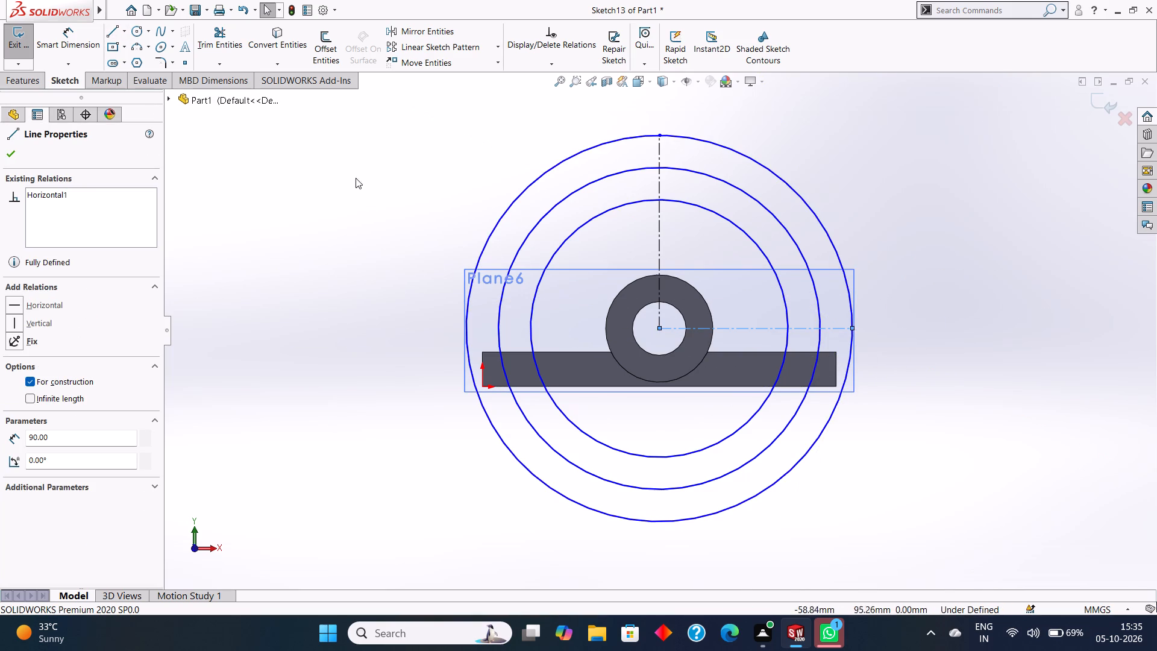
pyautogui.press('Escape')
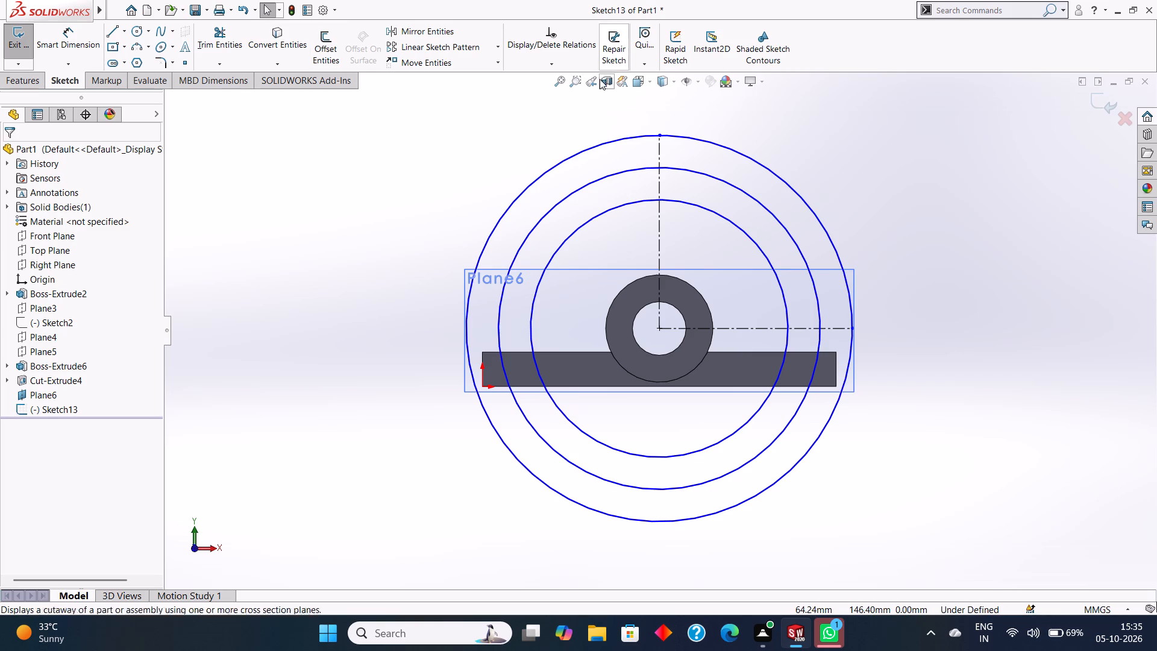
# Trim all three circles to the quarter arcs between the vertical and horizontal centerlines, in the upper +X quadrant.
pyautogui.click(223, 39)
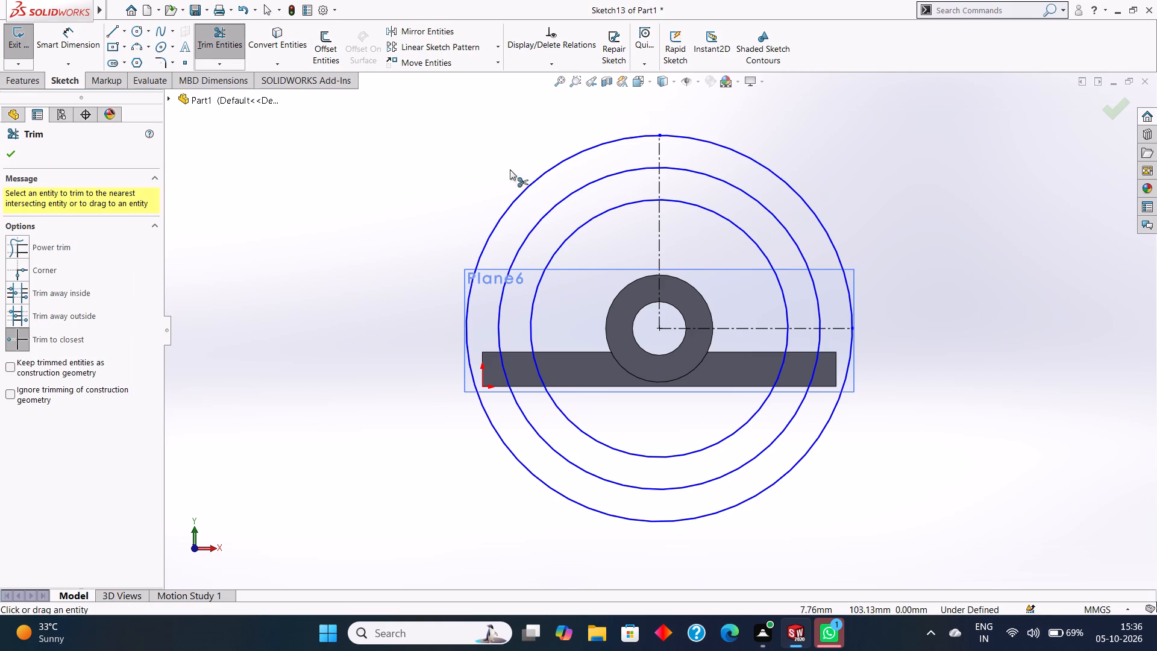
pyautogui.click(535, 182)
pyautogui.click(548, 208)
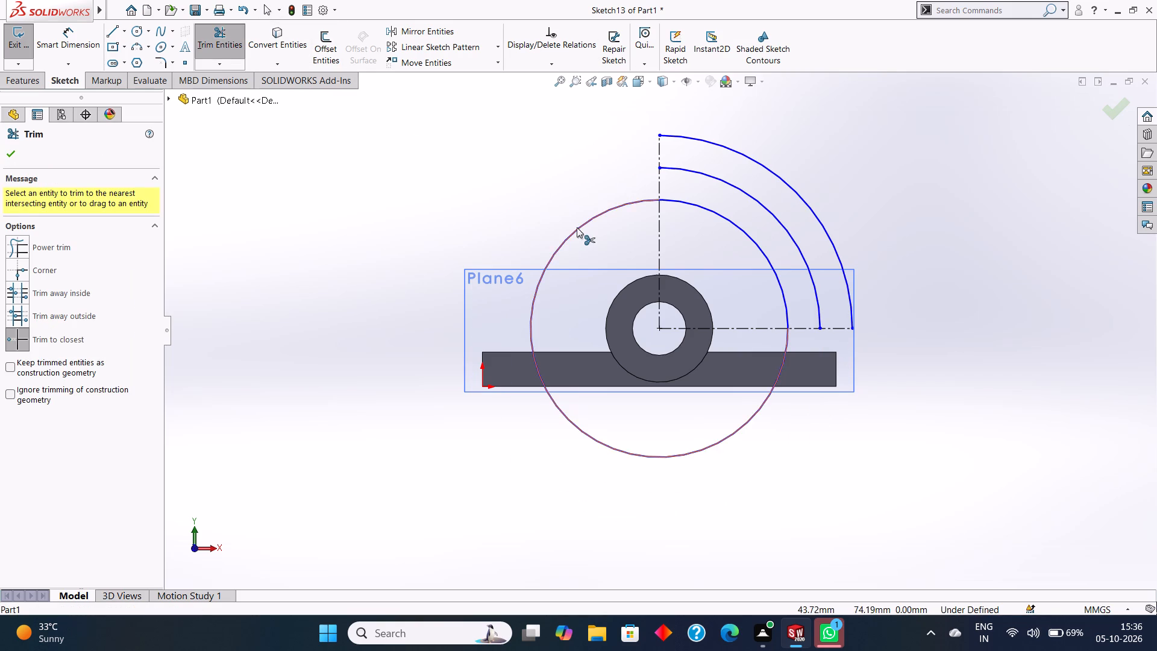
pyautogui.click(577, 227)
pyautogui.press('Escape')
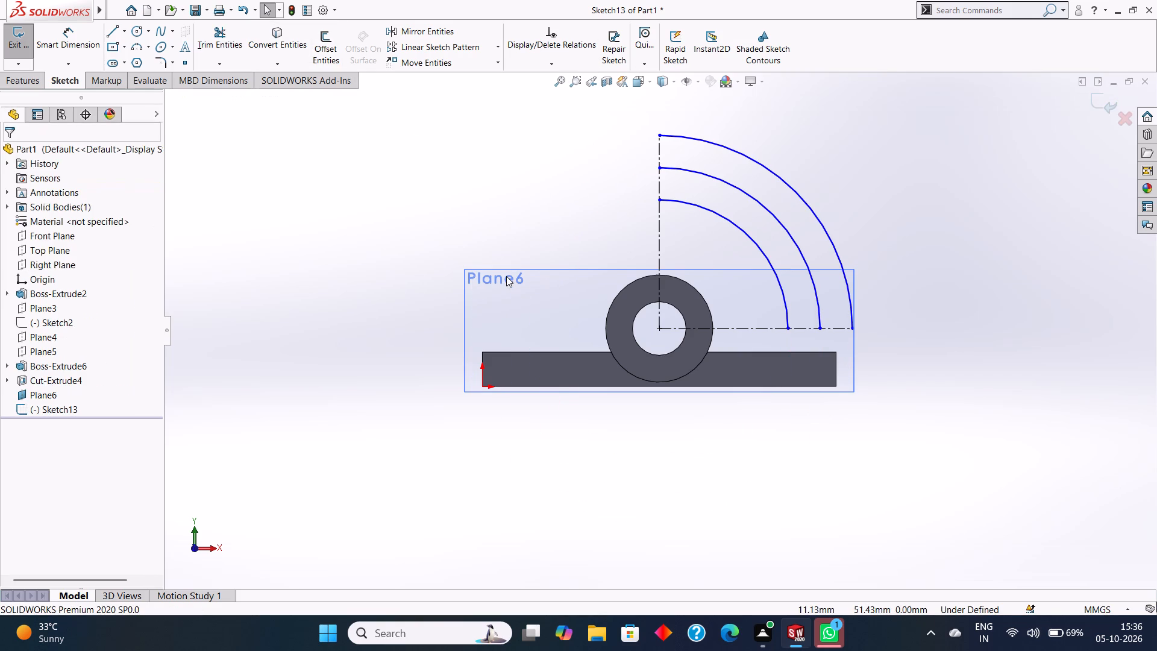
pyautogui.press('Escape')
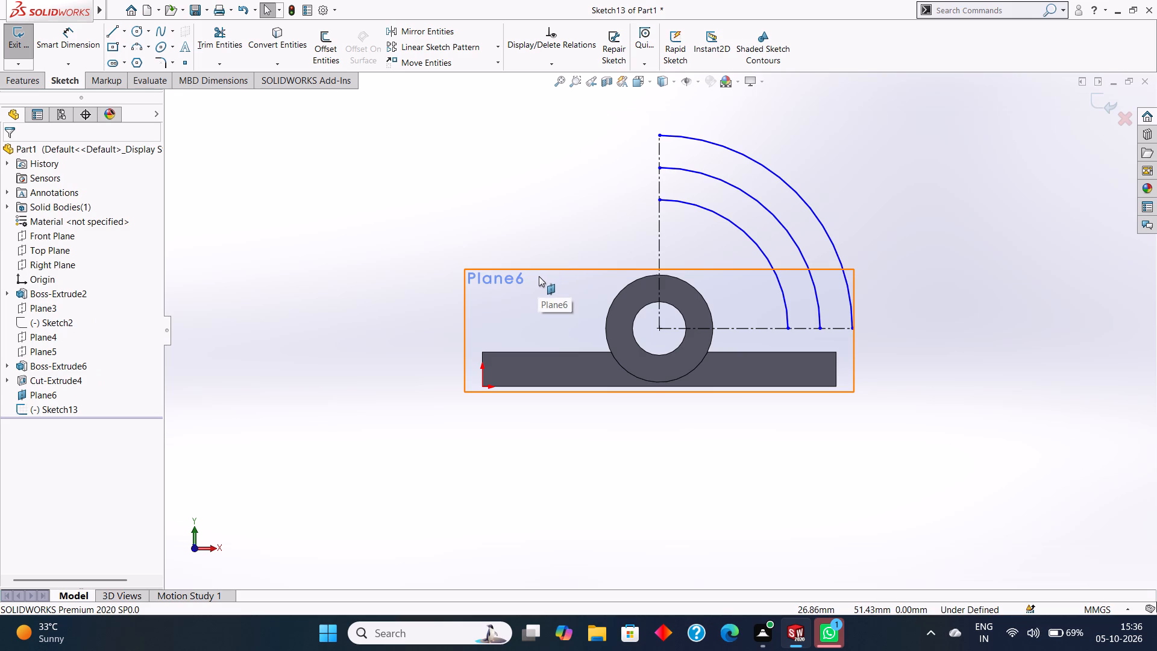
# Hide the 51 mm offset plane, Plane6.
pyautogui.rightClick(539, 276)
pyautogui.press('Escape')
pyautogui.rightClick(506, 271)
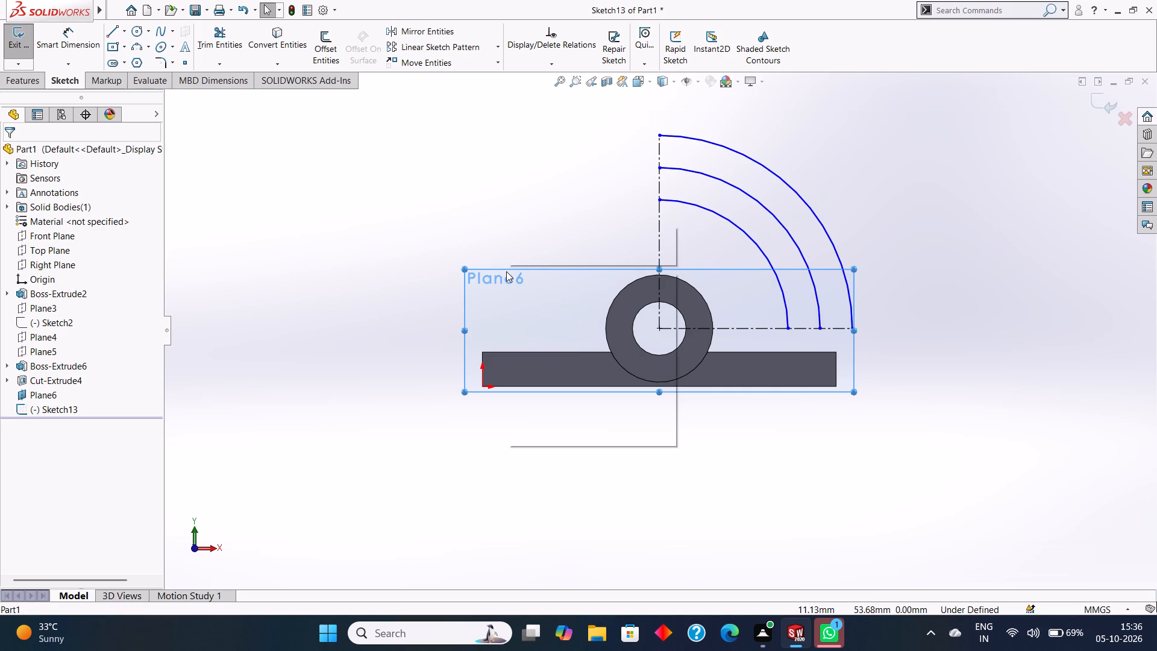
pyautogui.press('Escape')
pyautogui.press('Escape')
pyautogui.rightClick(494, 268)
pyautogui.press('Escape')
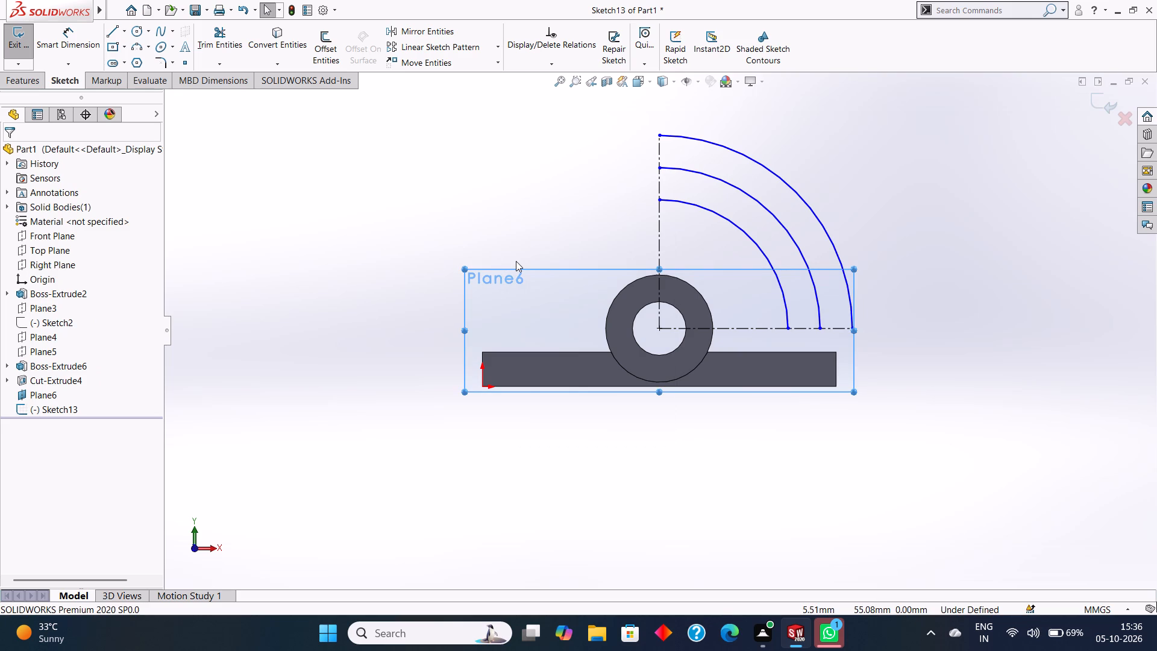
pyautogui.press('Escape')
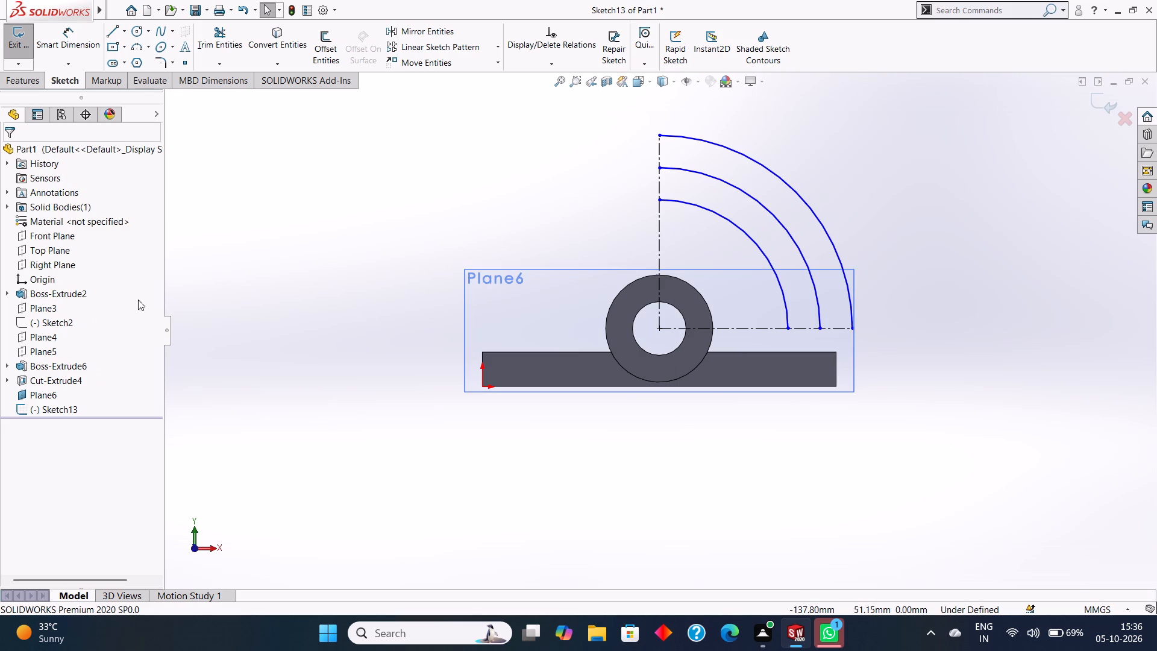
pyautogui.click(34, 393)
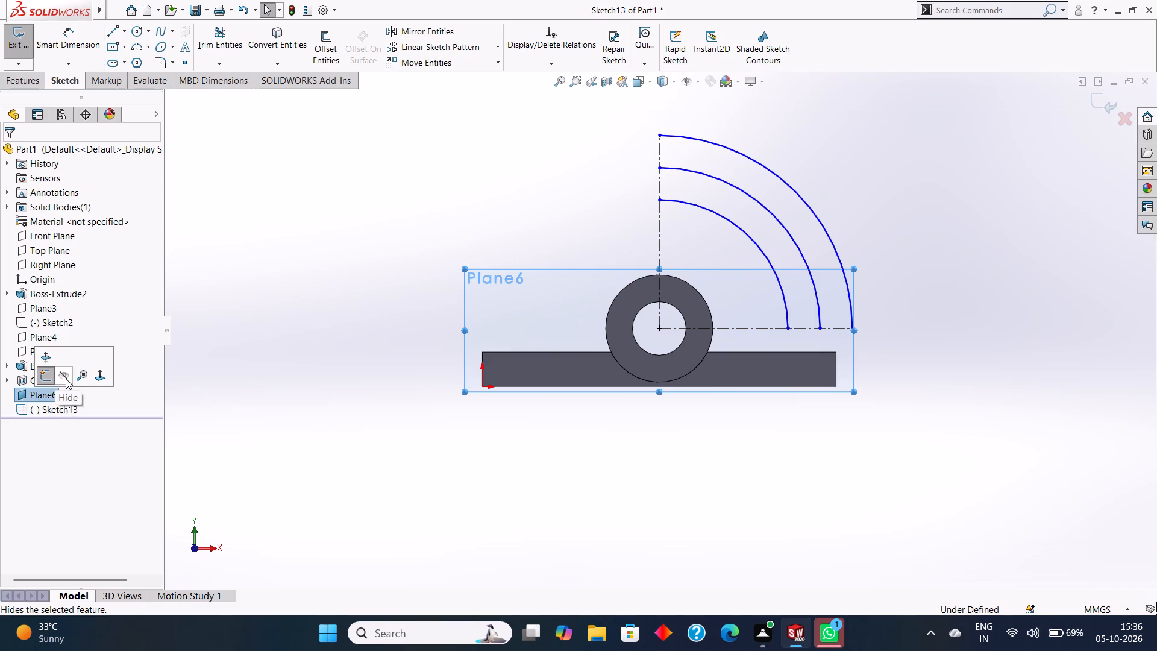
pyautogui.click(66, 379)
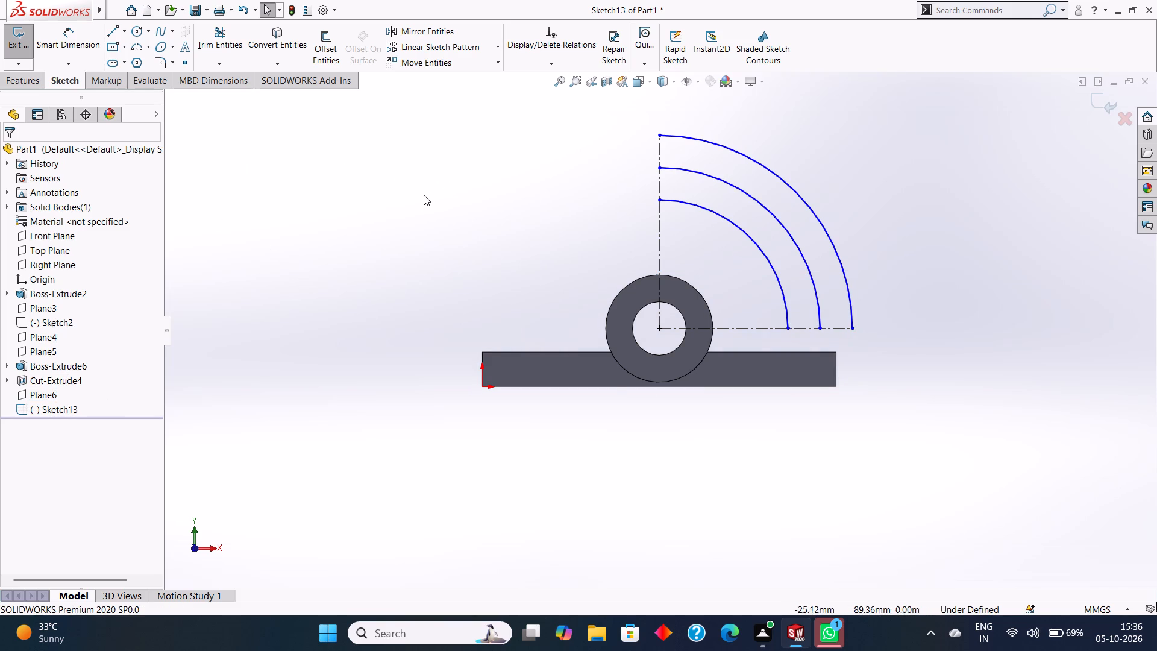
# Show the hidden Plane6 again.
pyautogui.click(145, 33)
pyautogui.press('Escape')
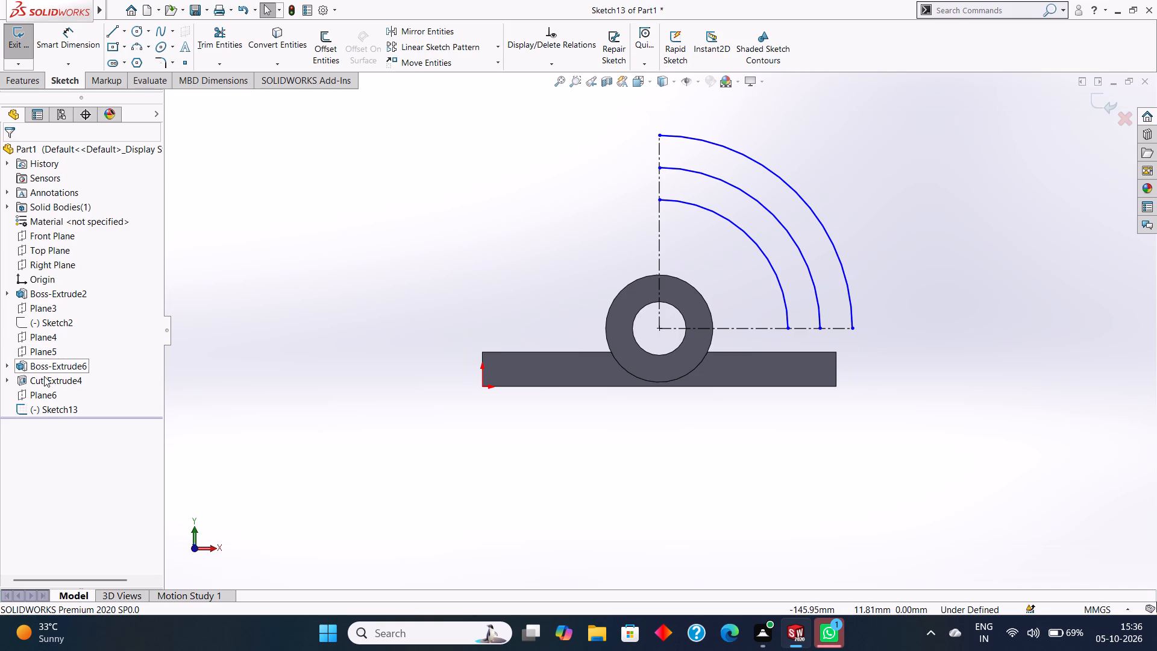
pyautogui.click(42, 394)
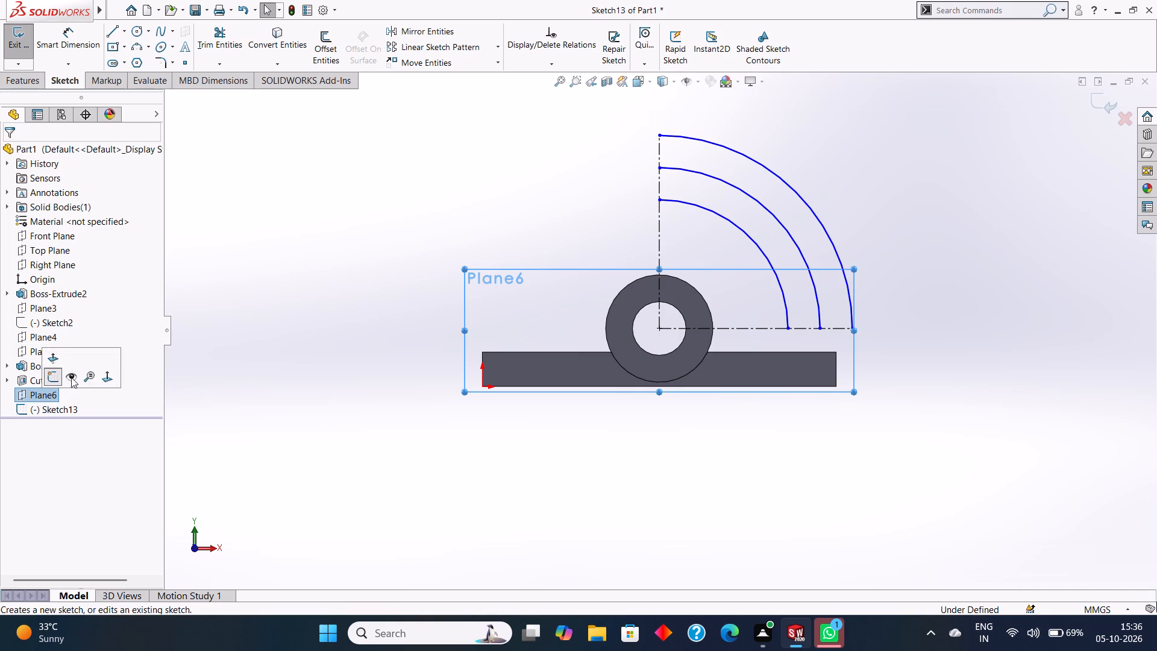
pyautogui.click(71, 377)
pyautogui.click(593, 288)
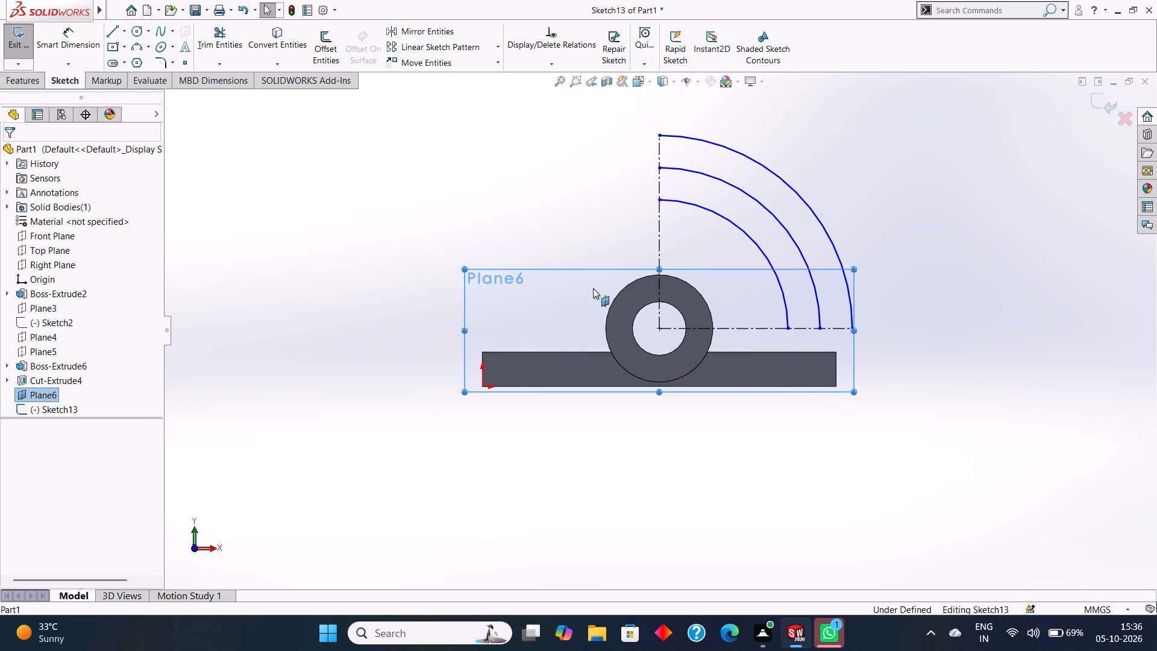
# Draw a 15 mm radius circle centred on the upper end of the middle arc.
pyautogui.moveTo(587, 195); pyautogui.dragTo(607, 208, button='middle')
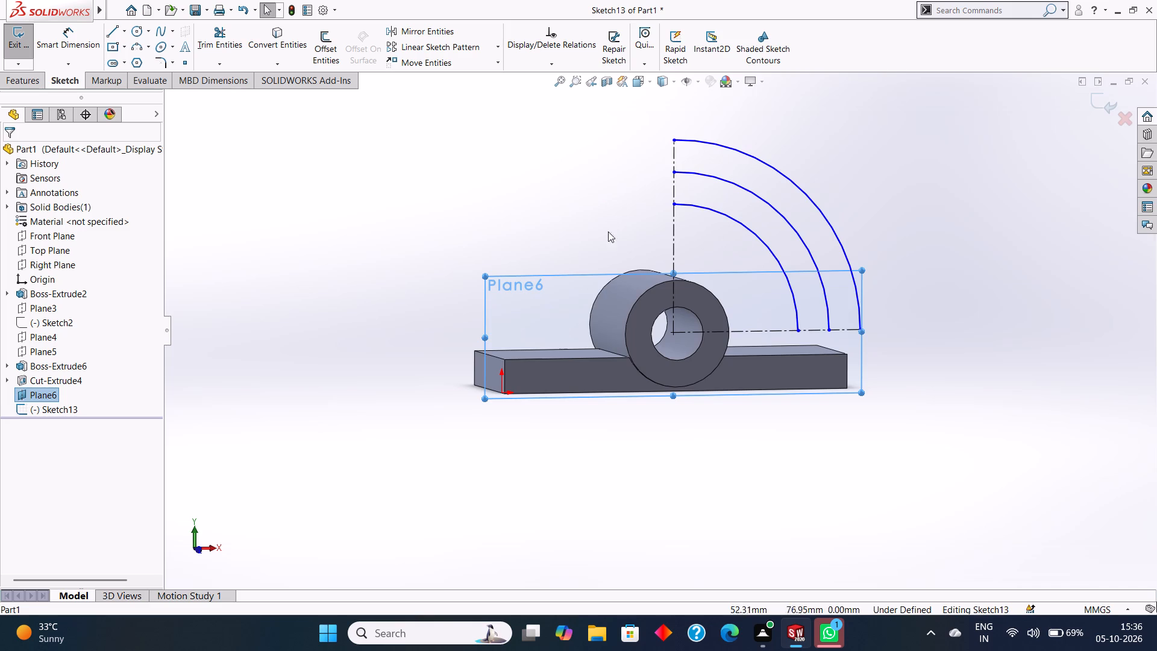
pyautogui.click(578, 286)
pyautogui.hotkey('ctrl', '8')
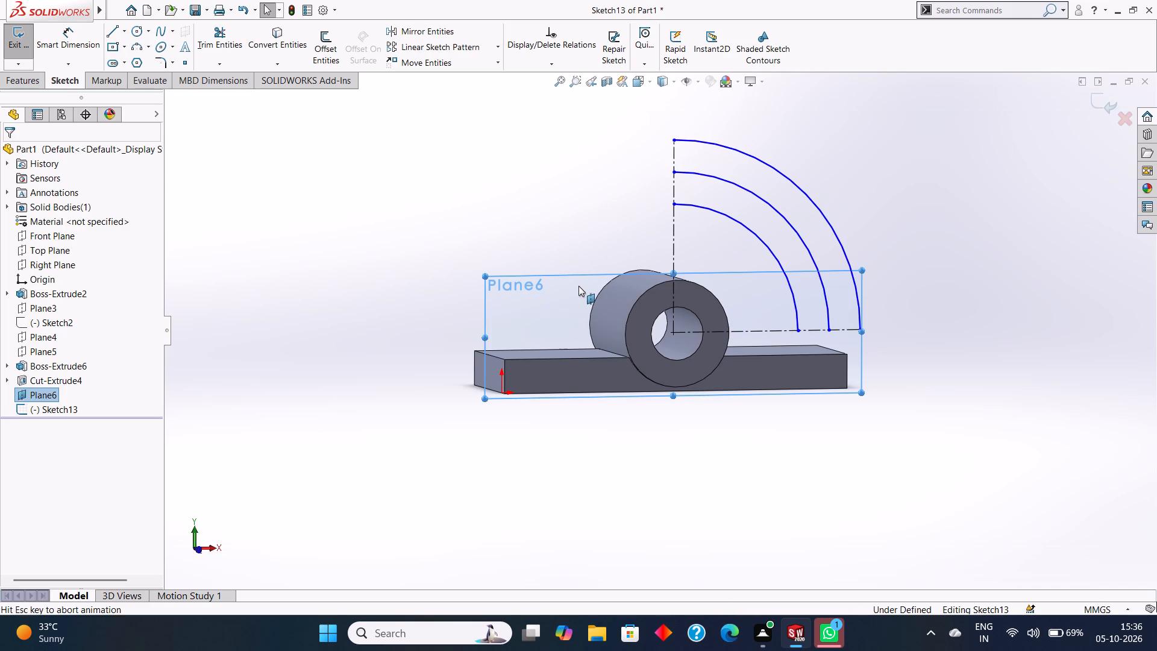
pyautogui.click(139, 28)
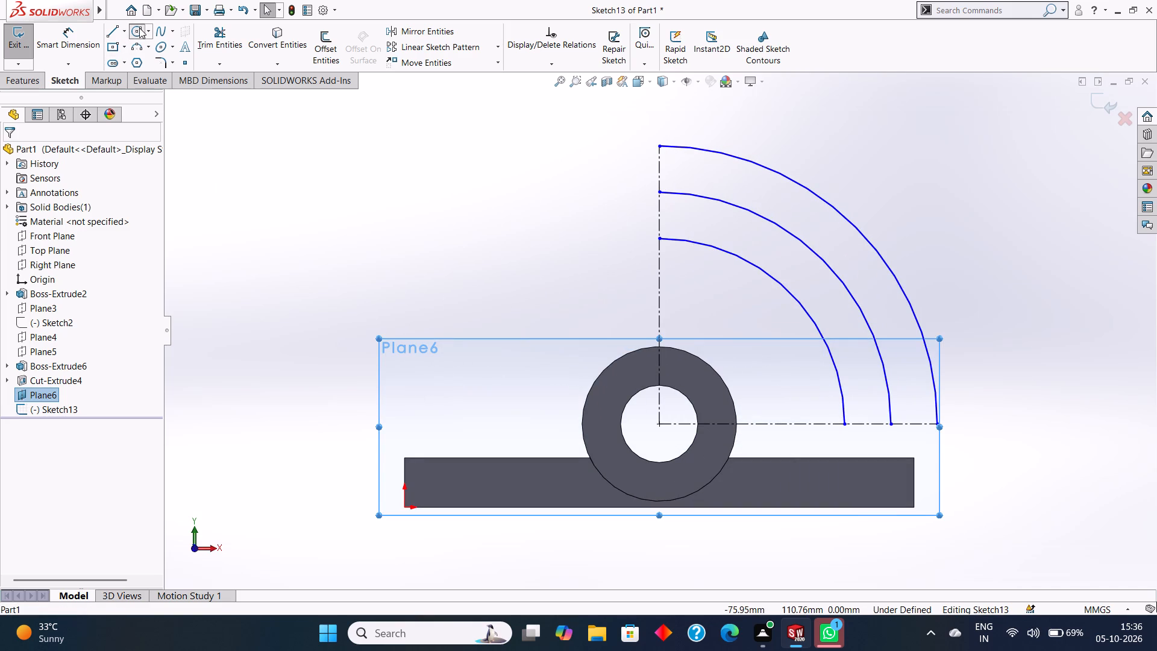
pyautogui.moveTo(658, 194); pyautogui.dragTo(701, 233)
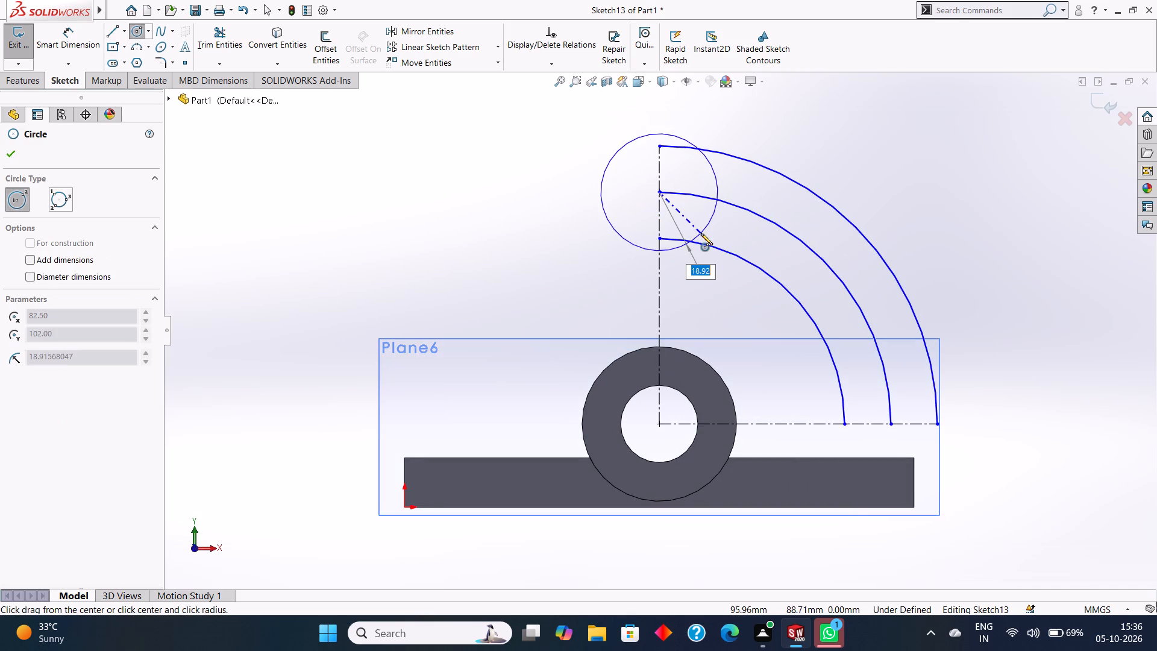
pyautogui.moveTo(701, 233); pyautogui.dragTo(697, 222)
pyautogui.write('15')
pyautogui.press('Return')
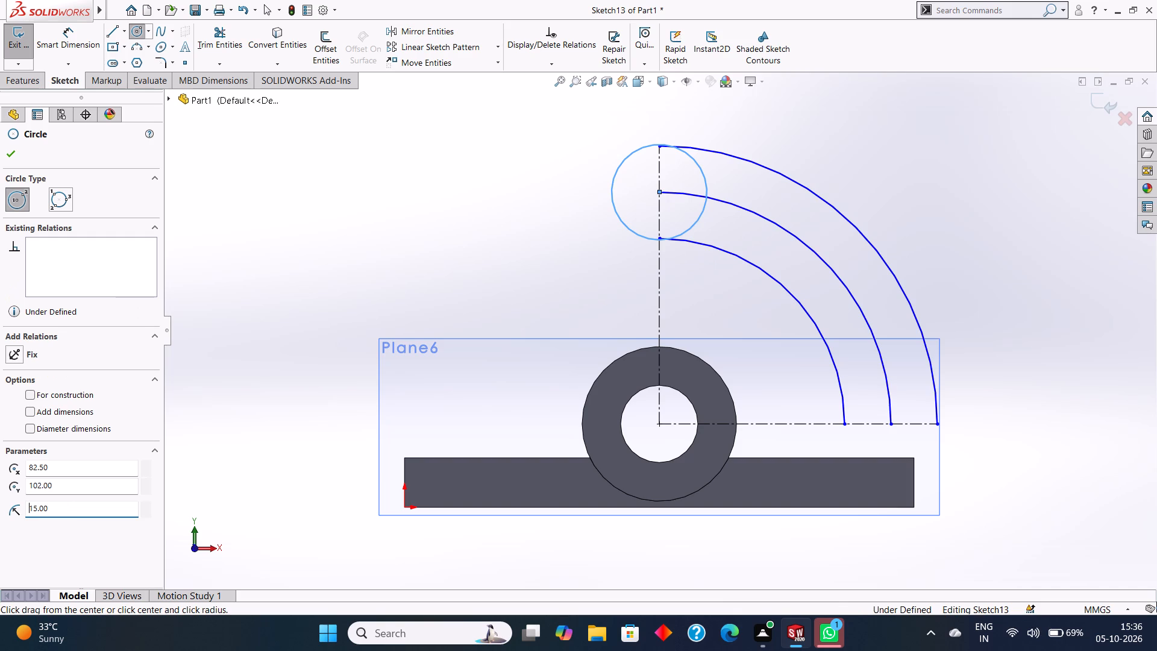
pyautogui.click(5, 153)
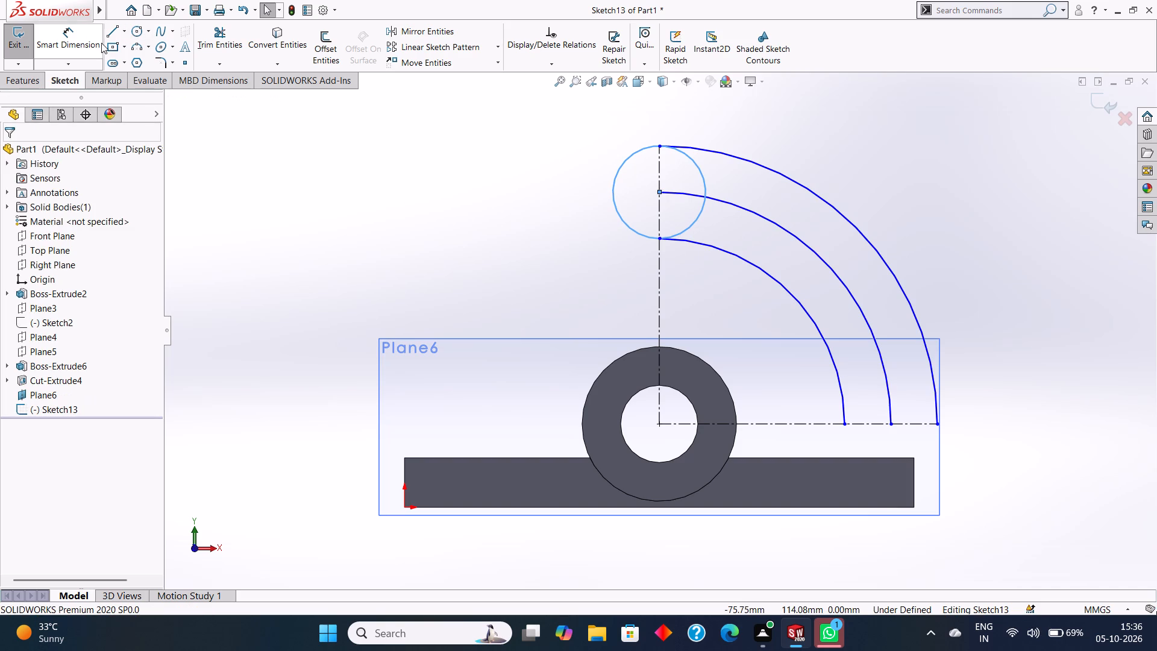
# Draw a 15 mm radius circle centred on the lower end of the middle arc, on the horizontal centerline.
pyautogui.click(133, 33)
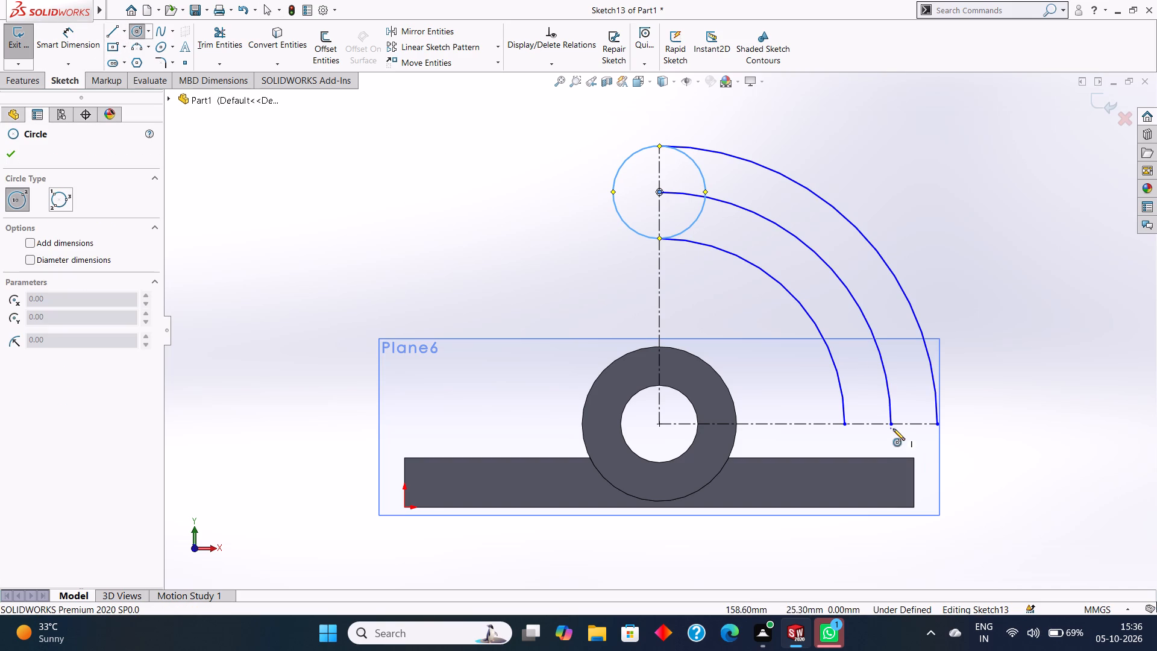
pyautogui.moveTo(892, 424); pyautogui.dragTo(917, 462)
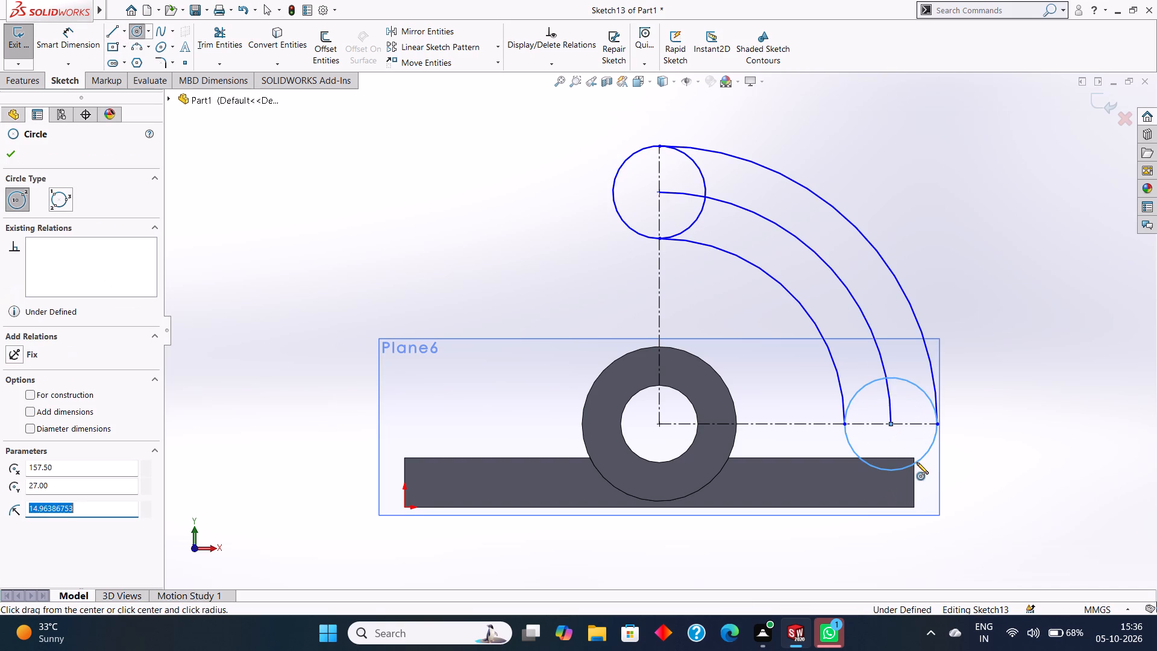
pyautogui.write('15')
pyautogui.press('Return')
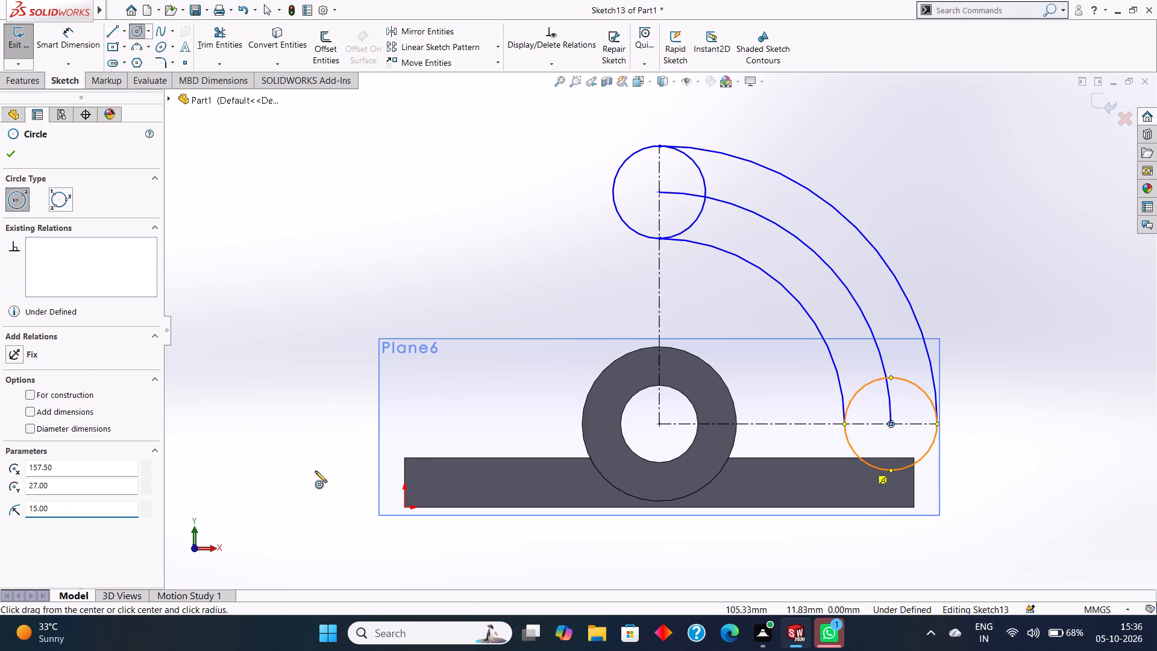
pyautogui.click(8, 148)
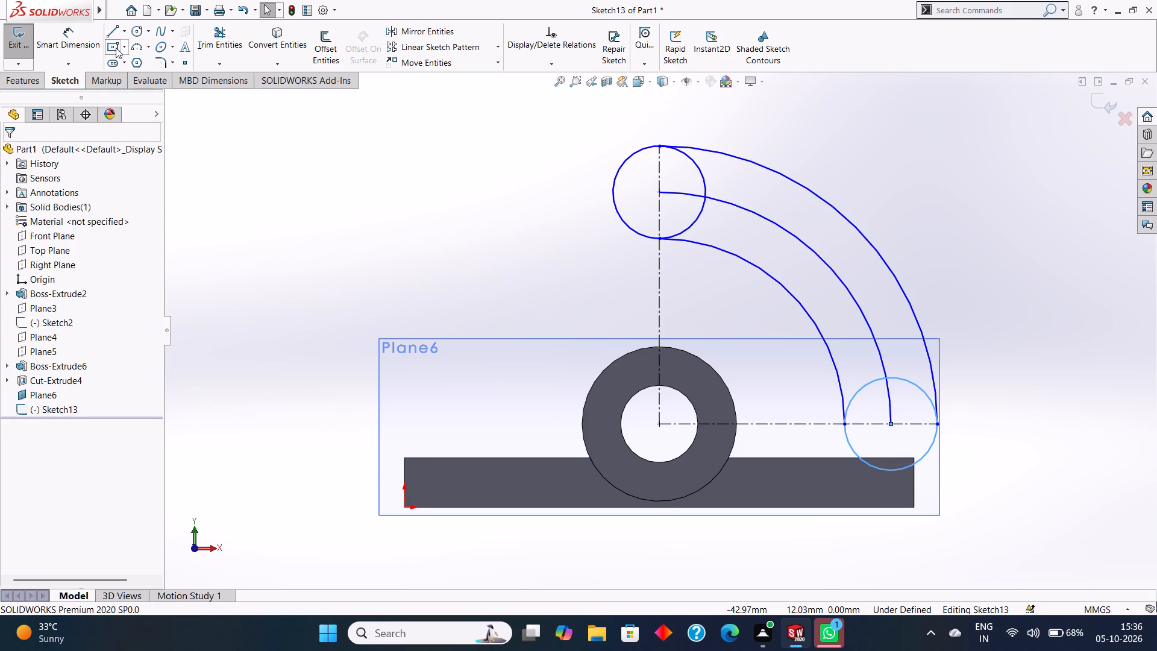
# Trim the inner halves of both 15 mm radius circles, leaving rounded end caps on the curved arm.
pyautogui.click(224, 36)
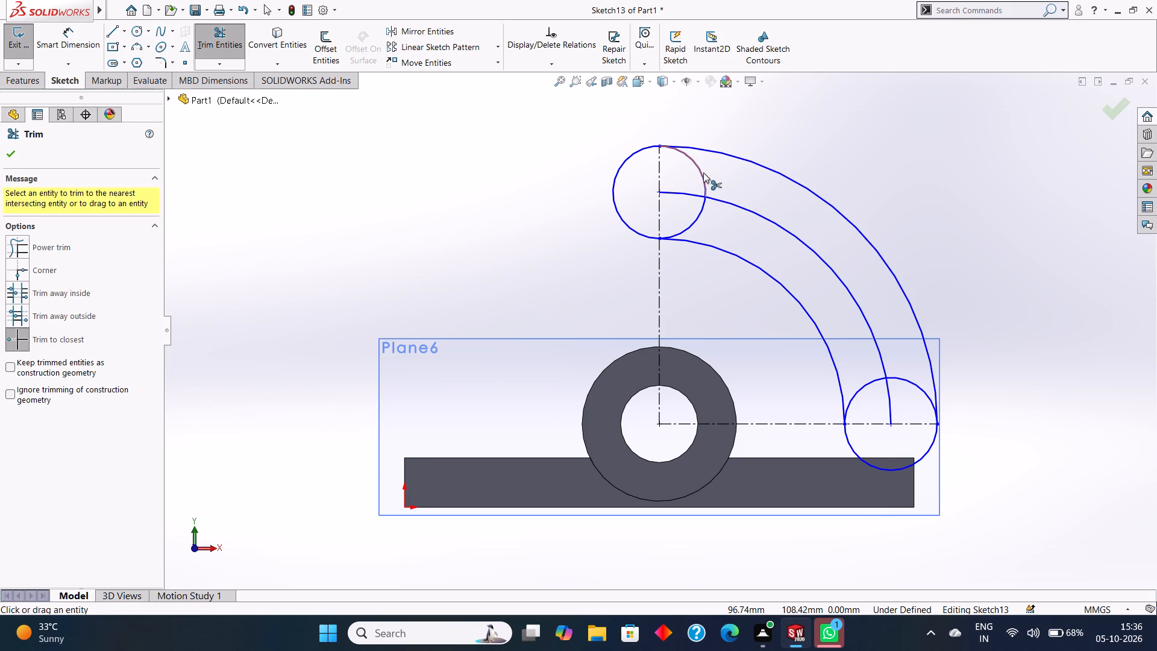
pyautogui.click(703, 172)
pyautogui.click(700, 210)
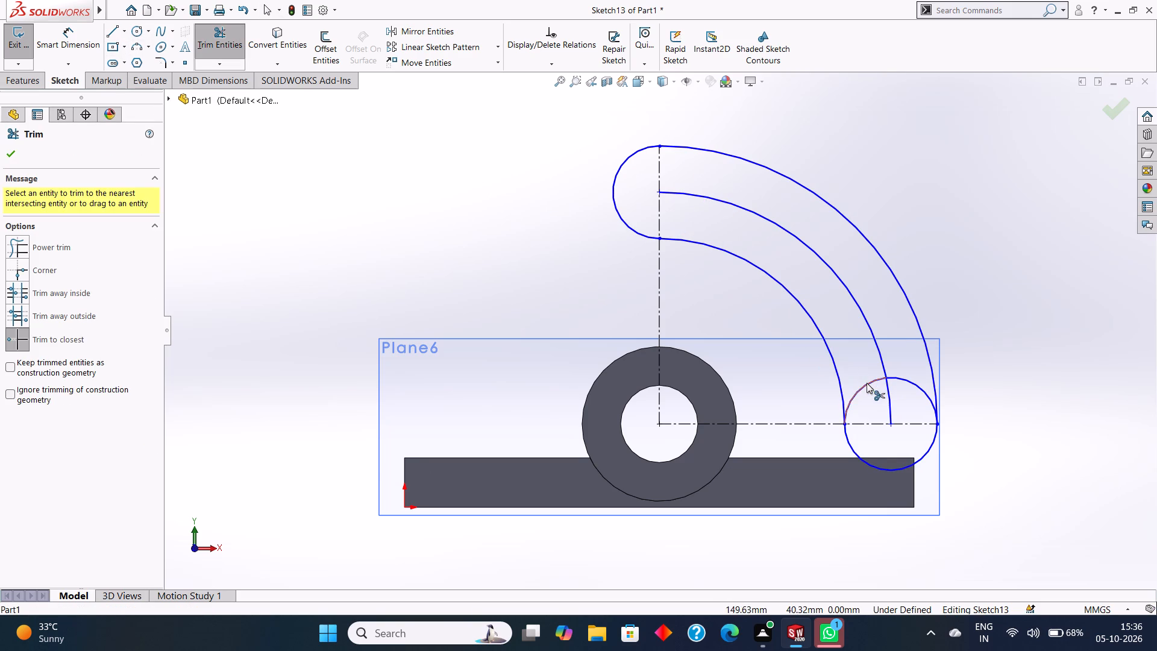
pyautogui.click(867, 383)
pyautogui.click(911, 385)
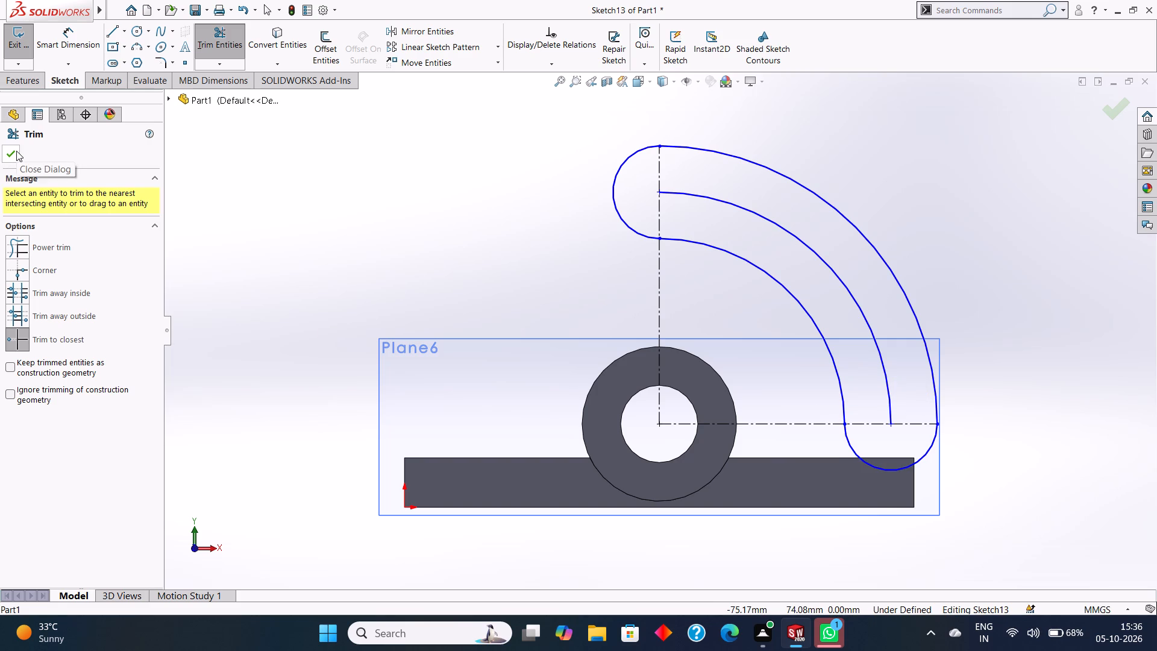
pyautogui.click(16, 151)
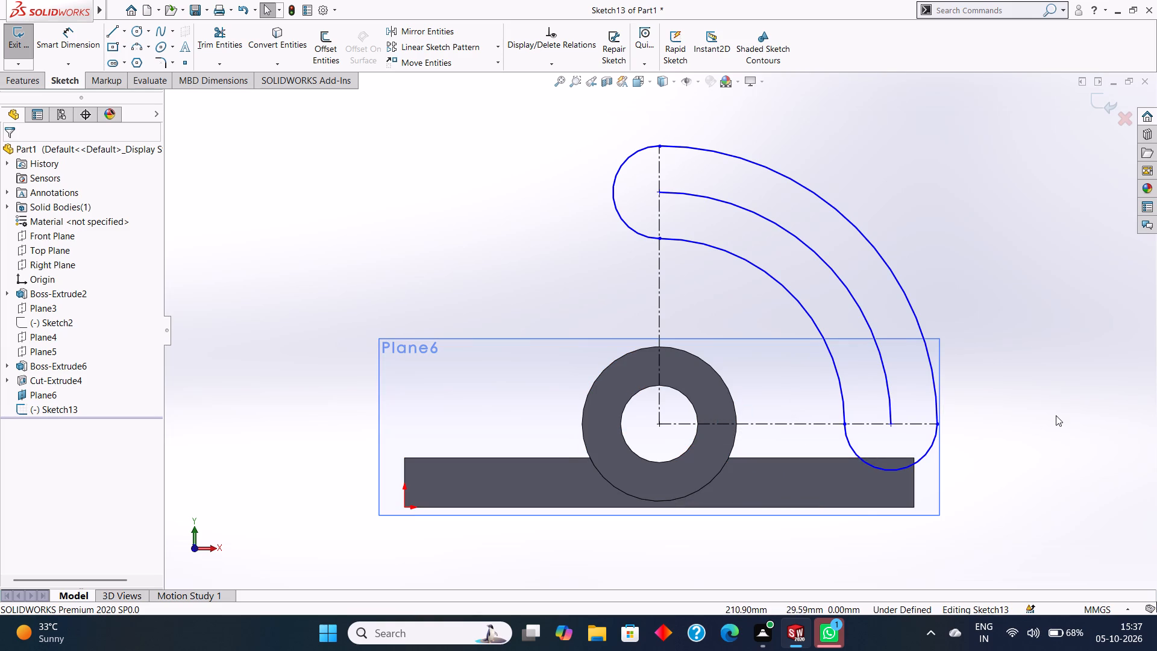
# Draw a vertical line about 55 mm long from the upper end cap's -X tangent point down to the cylinder's outer edge.
pyautogui.moveTo(1056, 415); pyautogui.dragTo(1119, 512, button='middle')
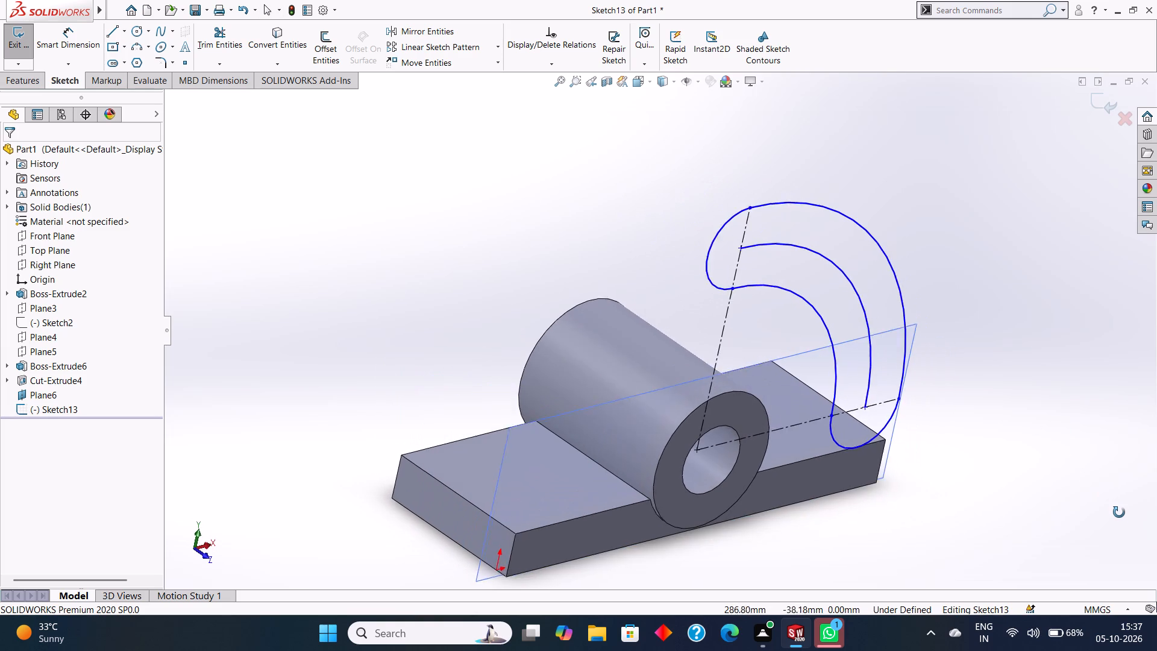
pyautogui.moveTo(1119, 512); pyautogui.dragTo(1065, 459, button='middle')
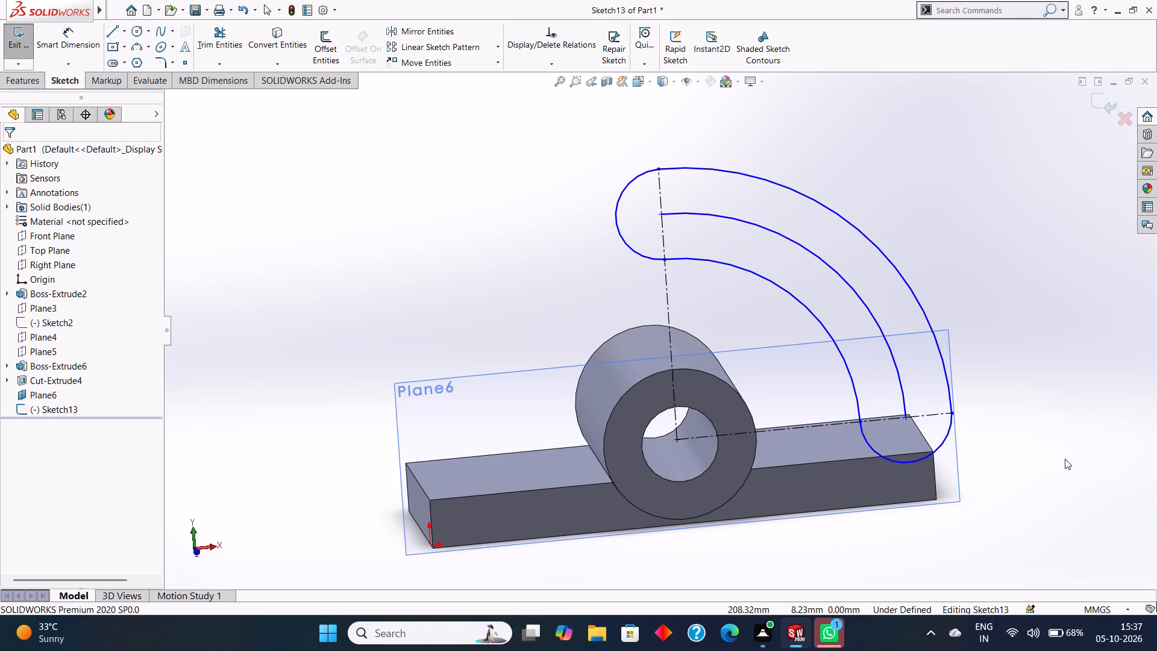
pyautogui.scroll(1, 1065, 459)
pyautogui.click(536, 377)
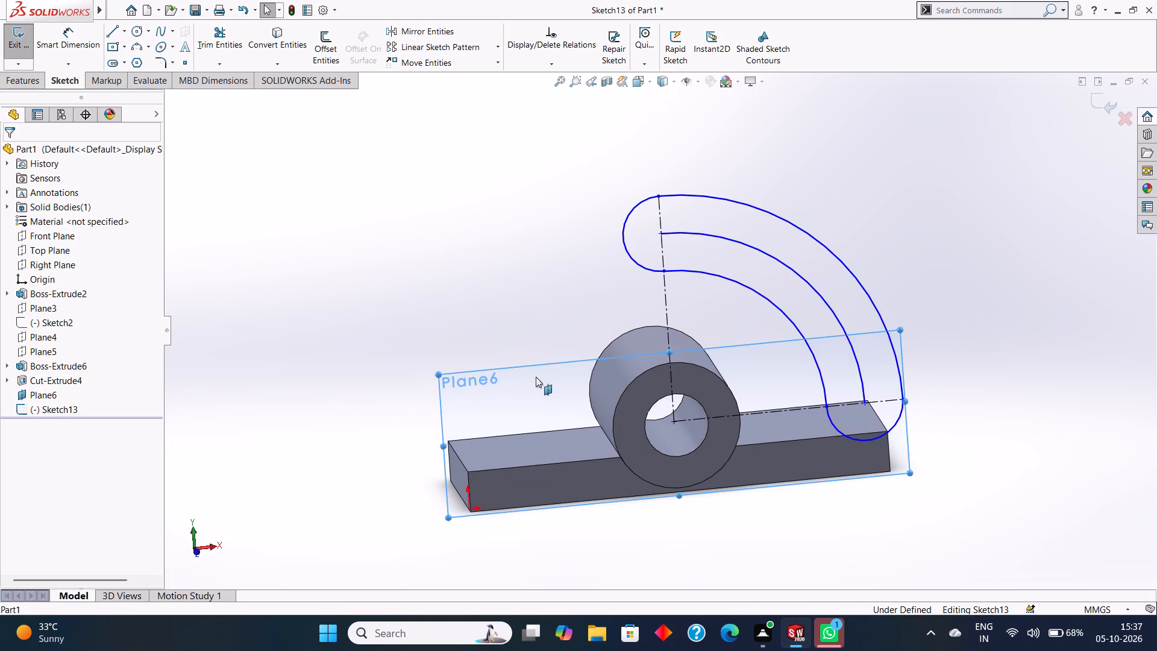
pyautogui.hotkey('ctrl', '8')
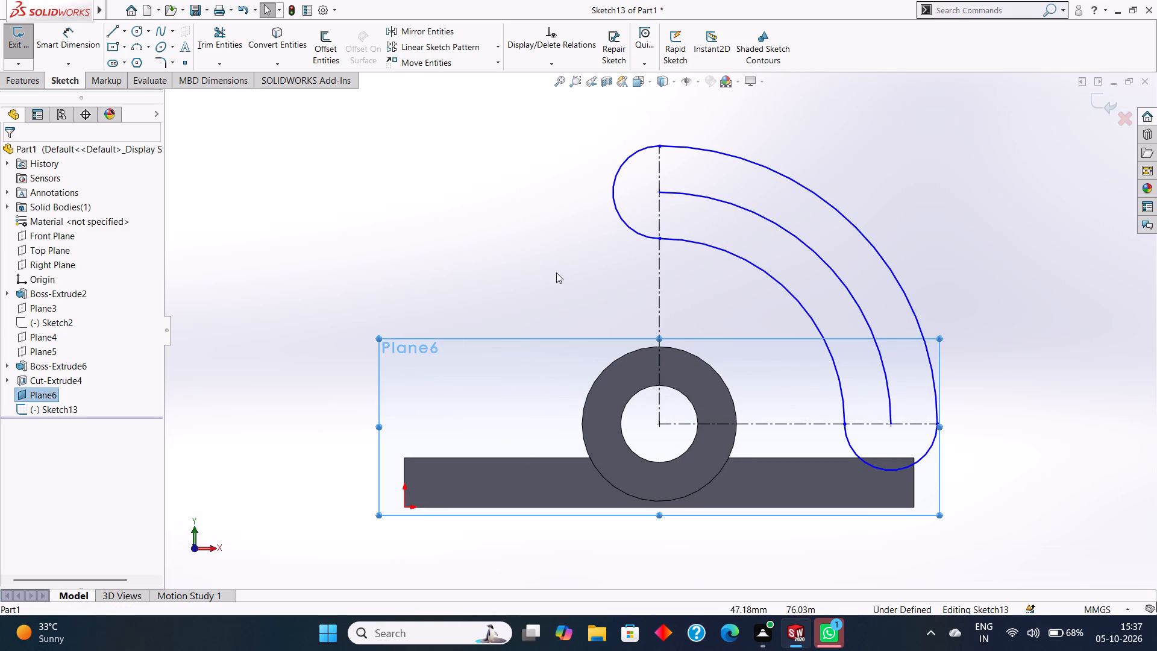
pyautogui.rightClick(499, 370)
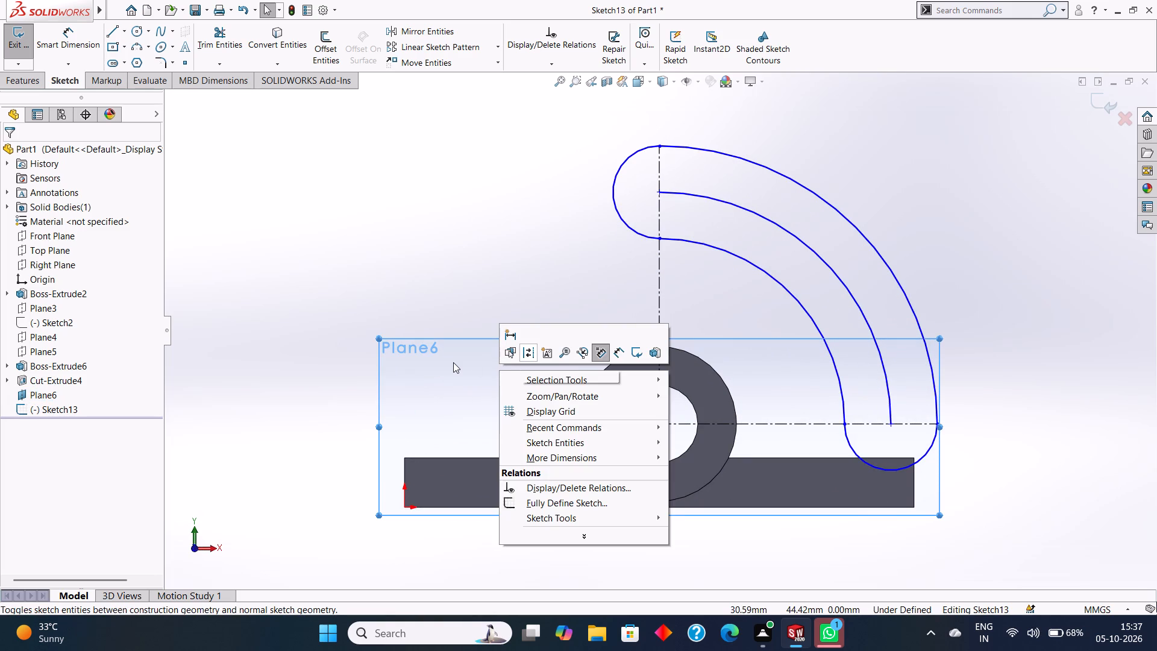
pyautogui.press('Escape')
pyautogui.click(116, 29)
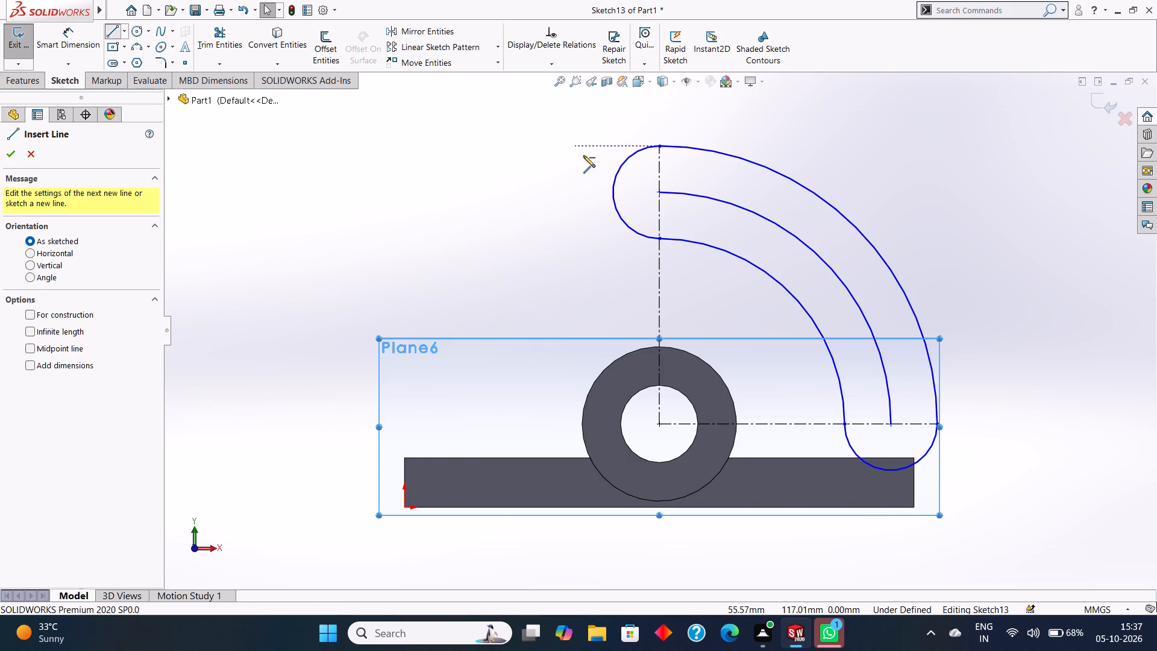
pyautogui.click(613, 190)
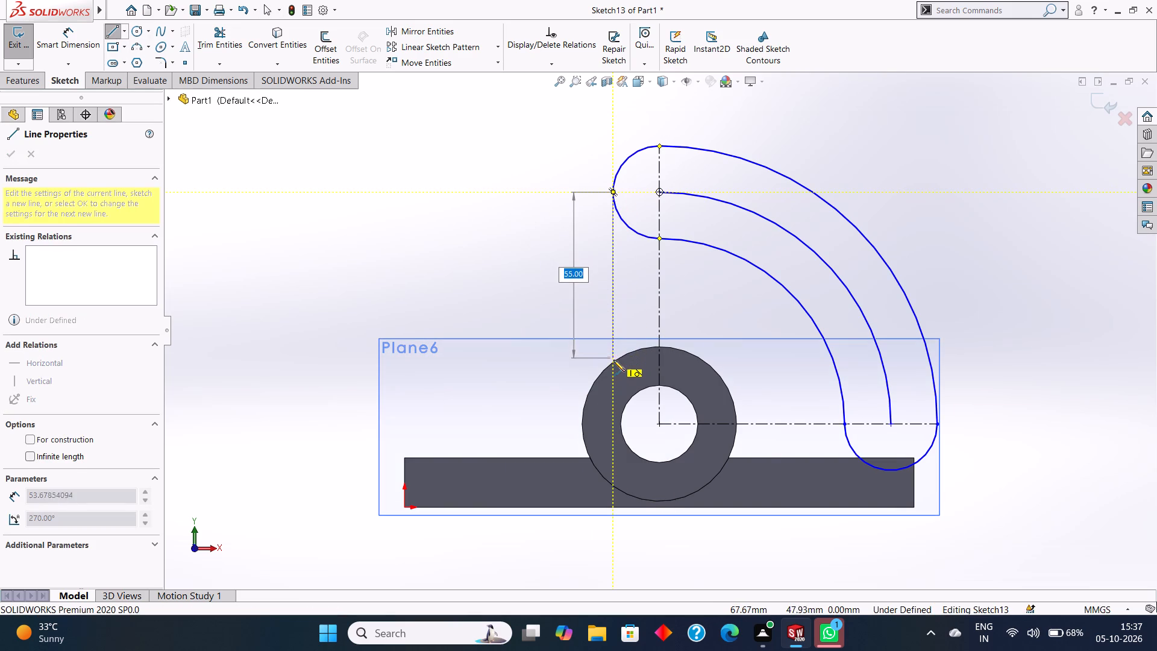
pyautogui.click(613, 362)
pyautogui.press('Escape')
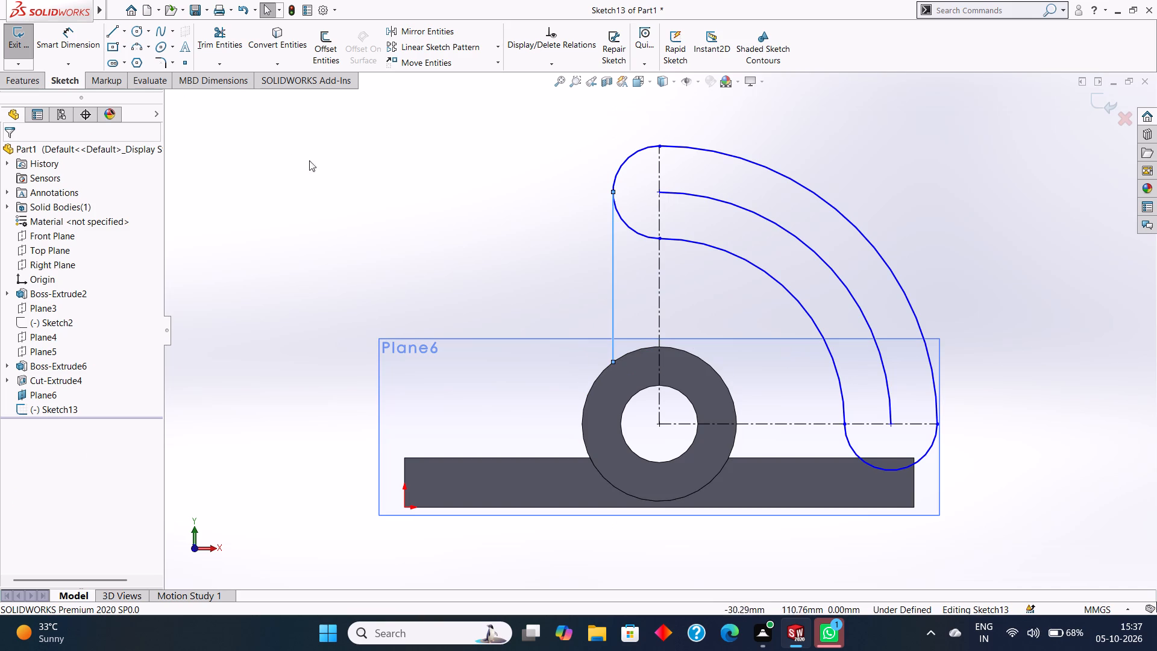
# Draw a 25 mm radius circle from the common centre, matching the cylinder's outer edge.
pyautogui.click(136, 34)
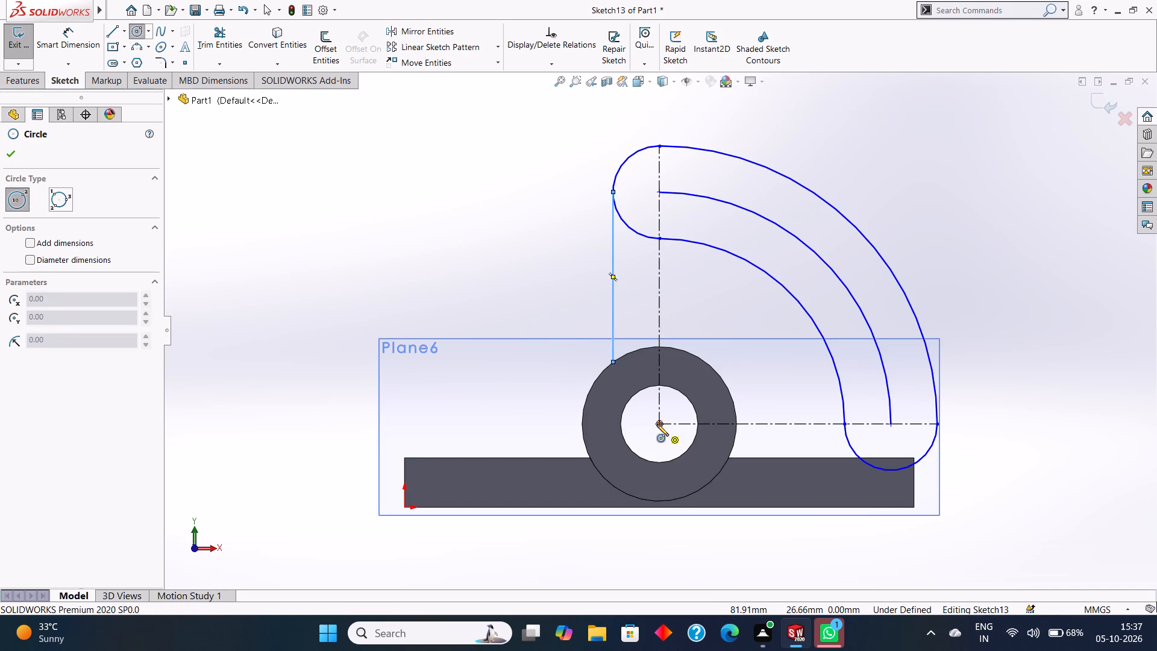
pyautogui.moveTo(657, 424); pyautogui.dragTo(709, 480)
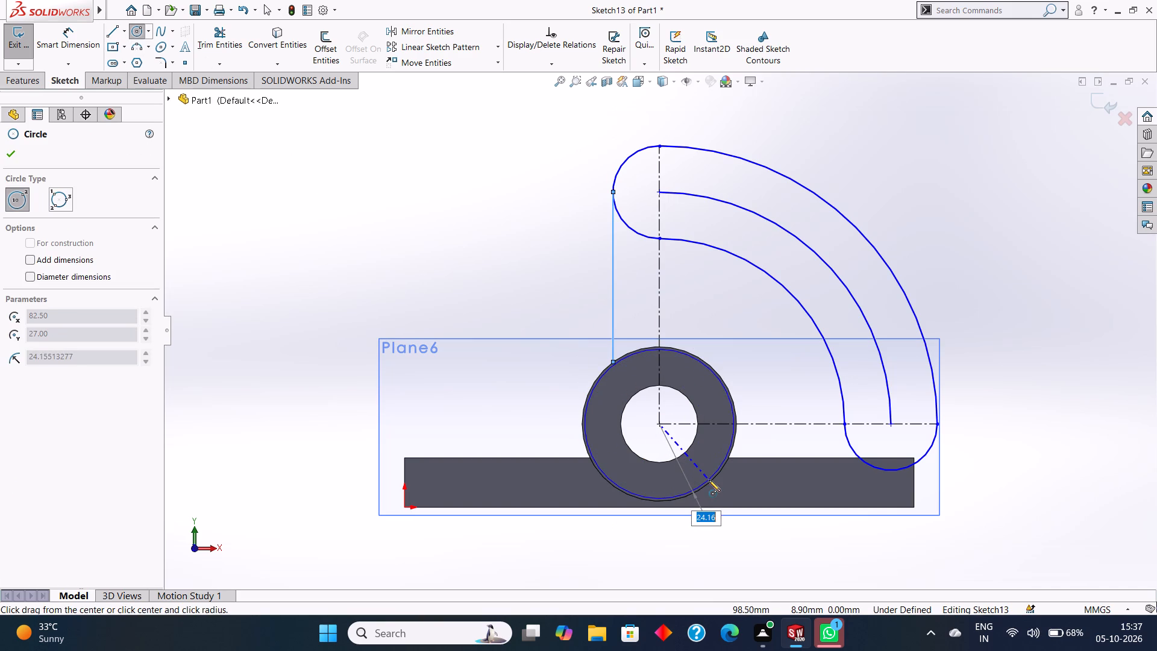
pyautogui.moveTo(709, 480); pyautogui.dragTo(711, 481)
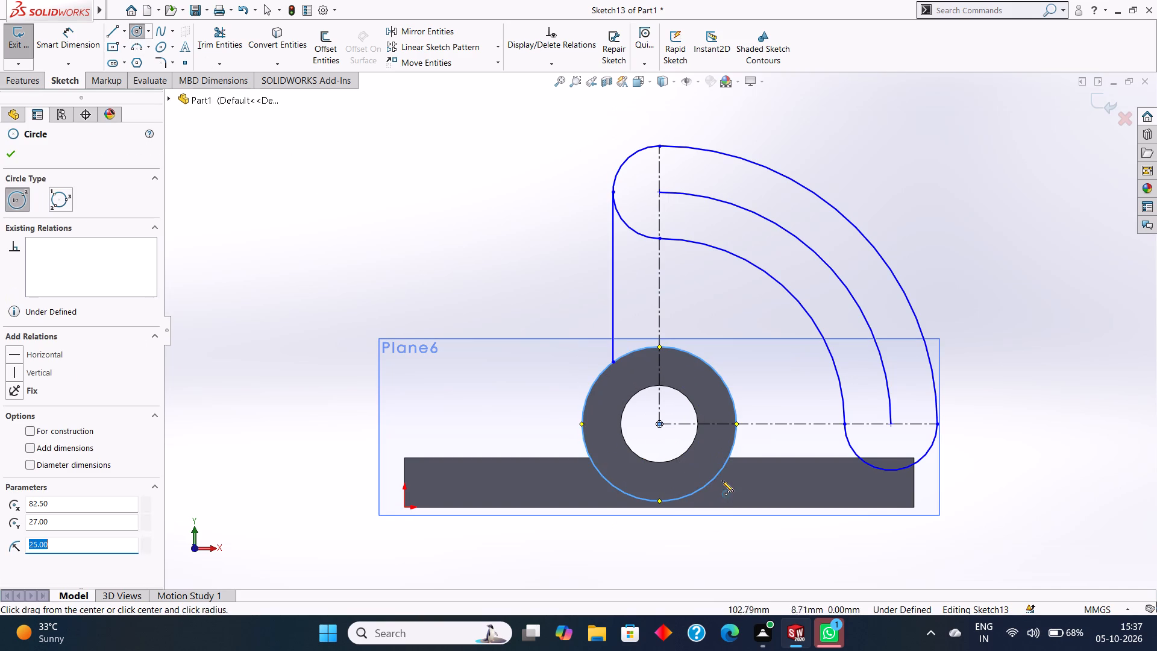
pyautogui.click(12, 159)
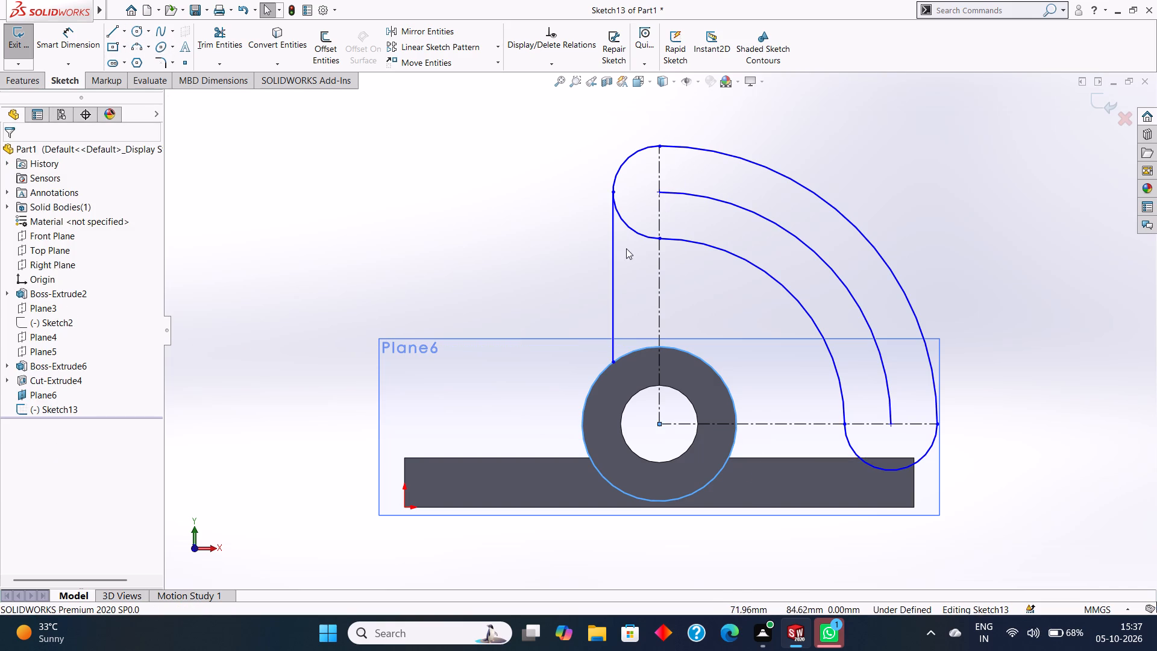
# Offset the vertical line 30 mm in the reversed direction, toward +X.
pyautogui.click(615, 256)
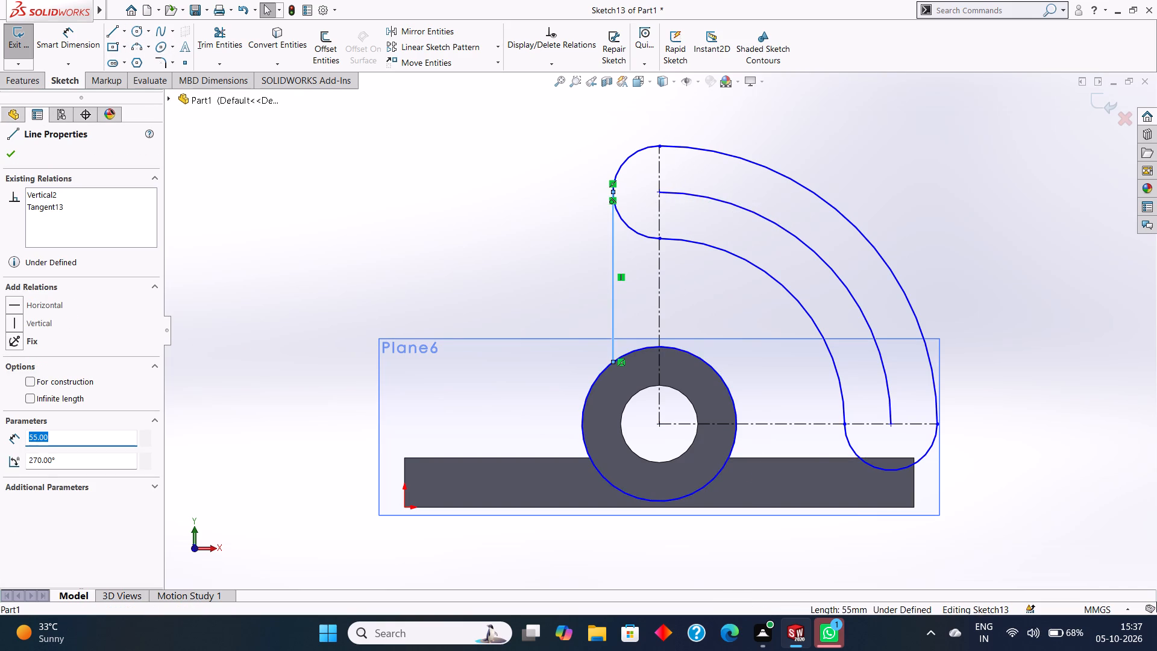
pyautogui.click(318, 40)
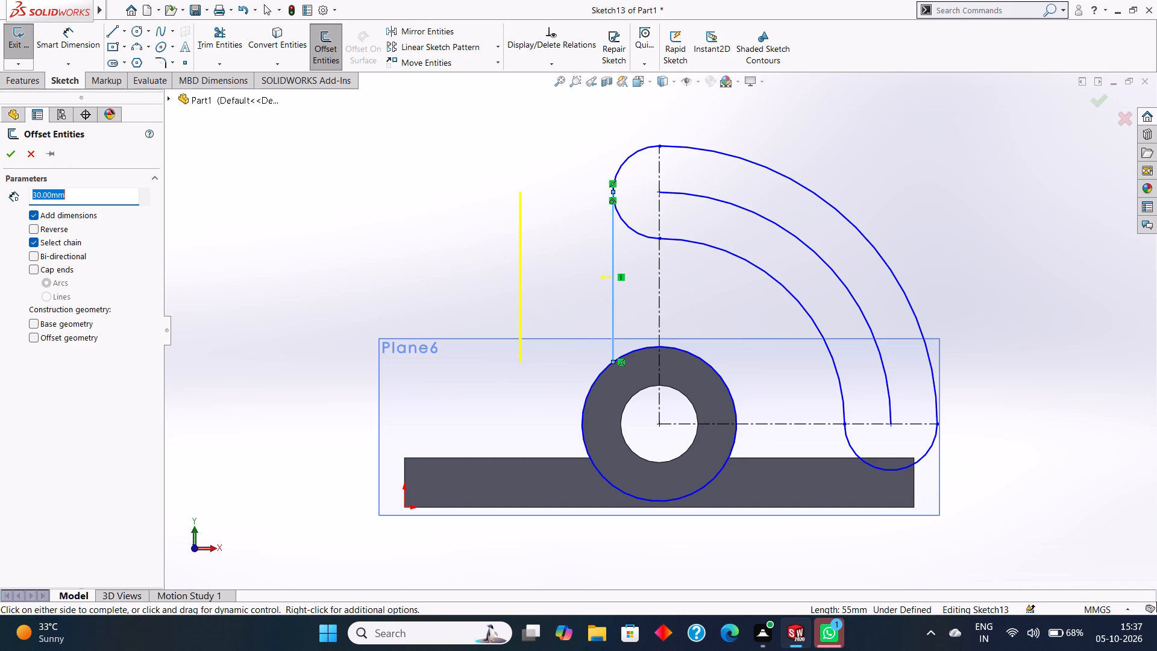
pyautogui.click(34, 230)
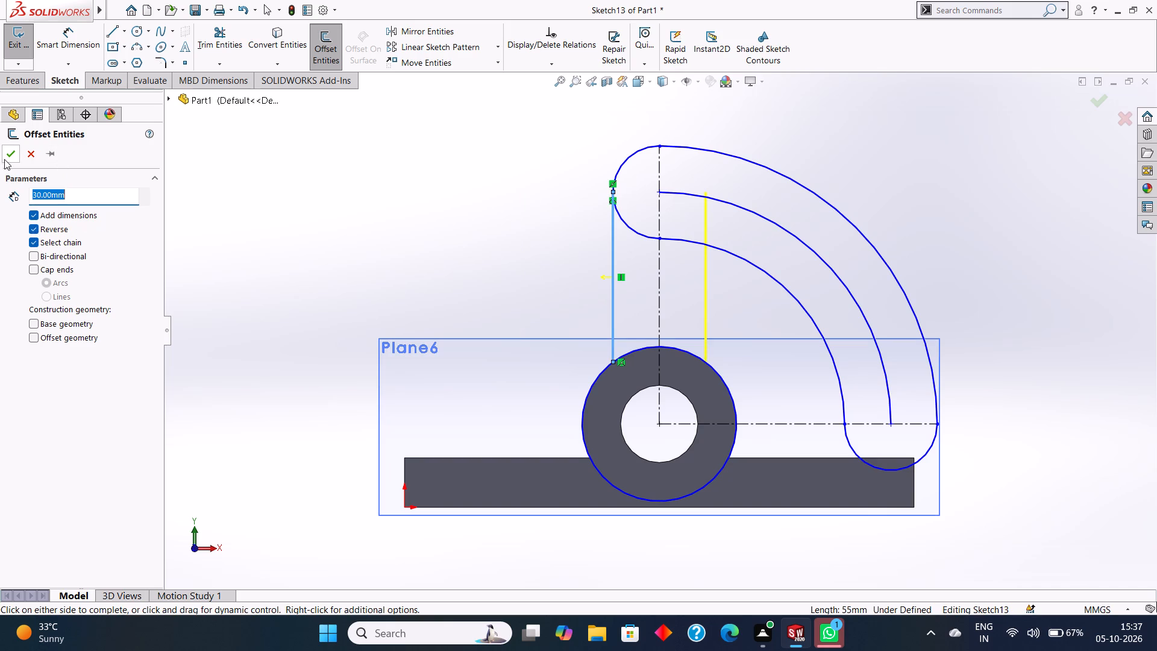
pyautogui.click(4, 159)
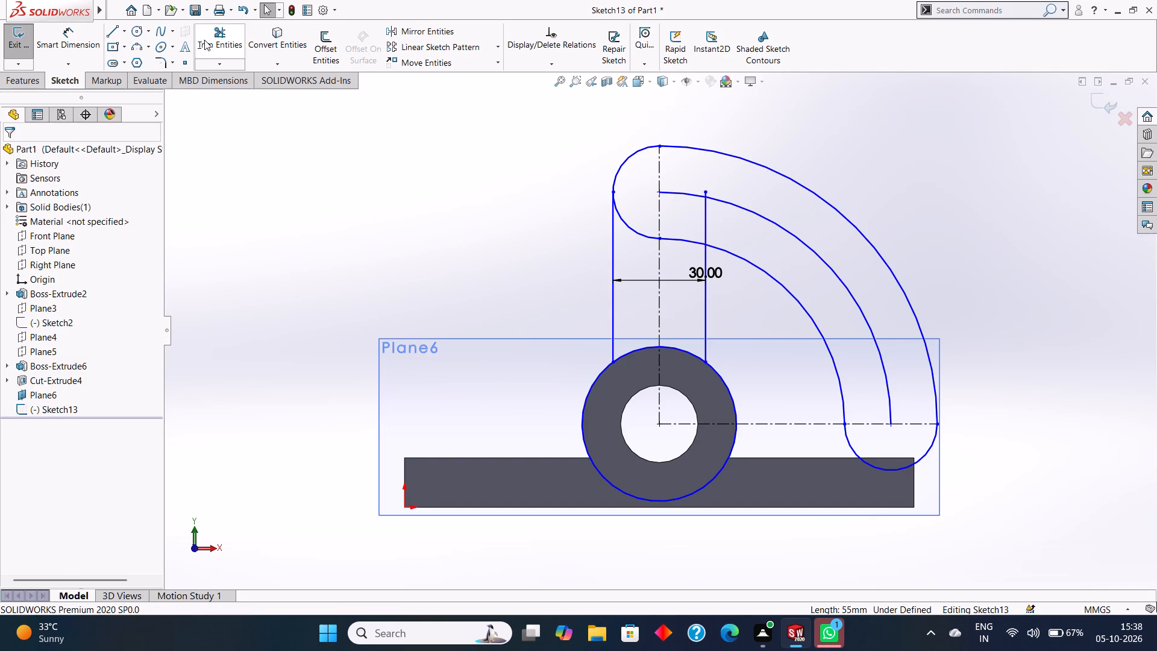
# Trim the upper portions of the offset vertical line so it ends at the arm's inner arc.
pyautogui.click(215, 31)
pyautogui.scroll(-5, 730, 206)
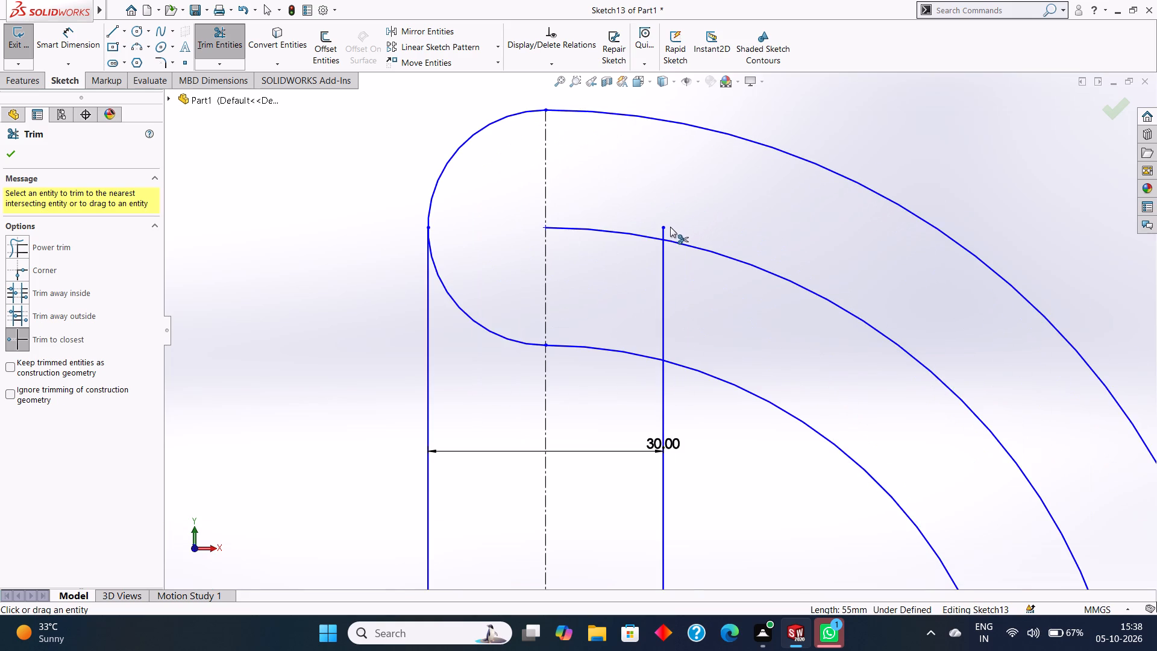
pyautogui.scroll(-4, 670, 227)
pyautogui.click(651, 264)
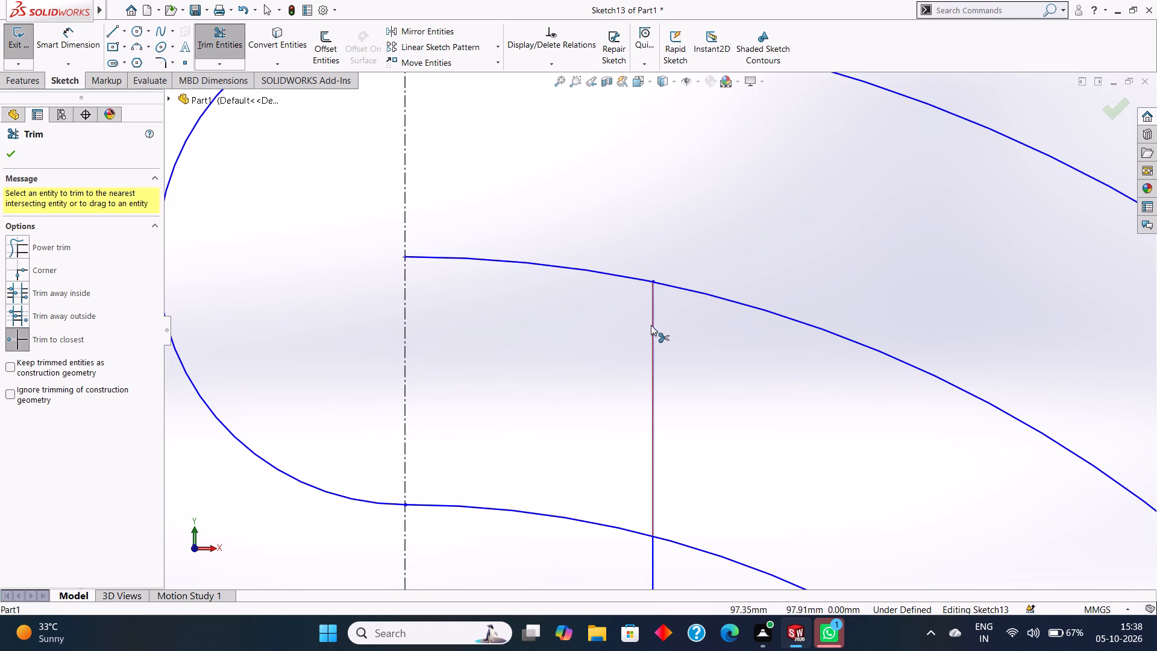
pyautogui.click(654, 329)
pyautogui.scroll(6, 654, 329)
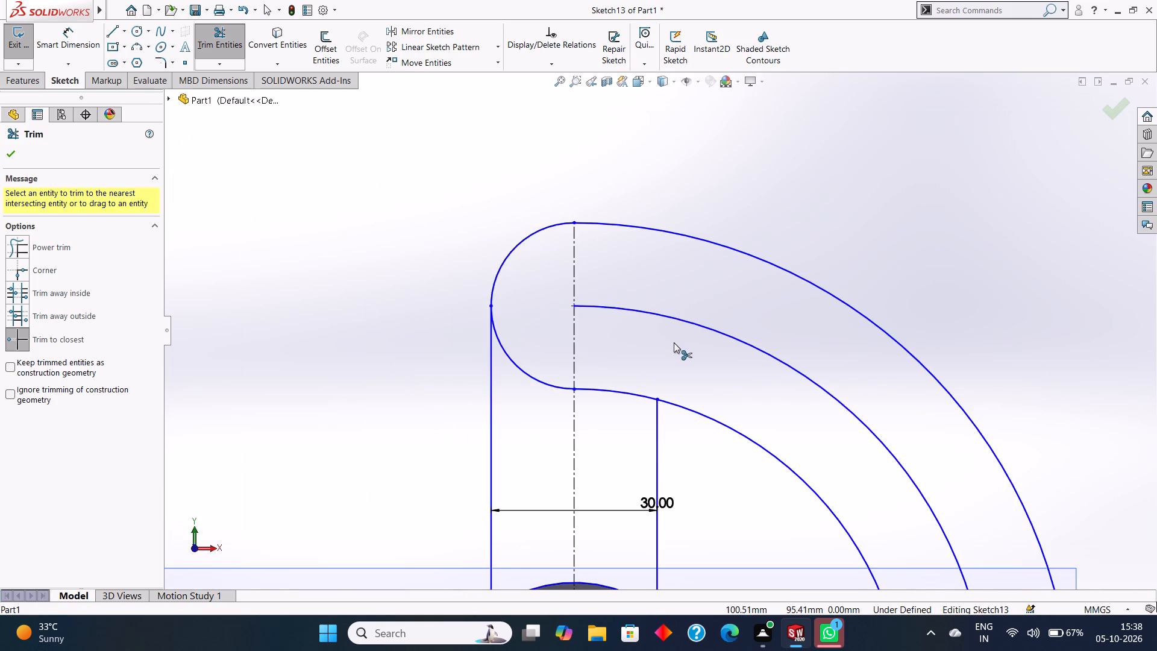
pyautogui.scroll(2, 674, 342)
pyautogui.scroll(2, 705, 431)
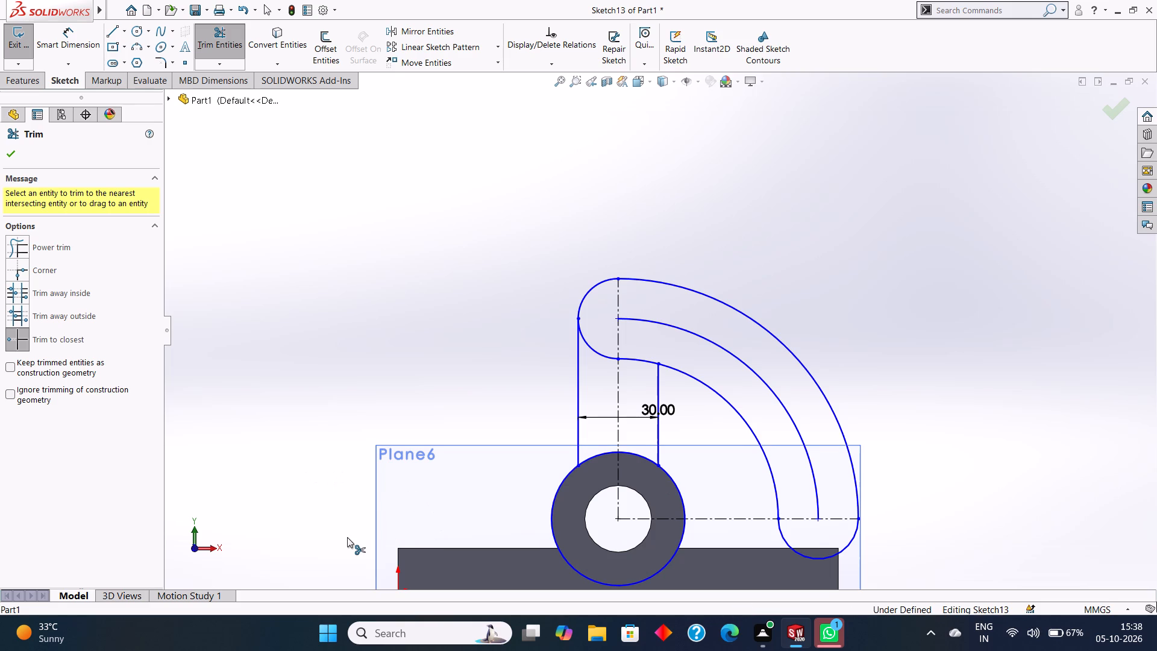
pyautogui.click(10, 151)
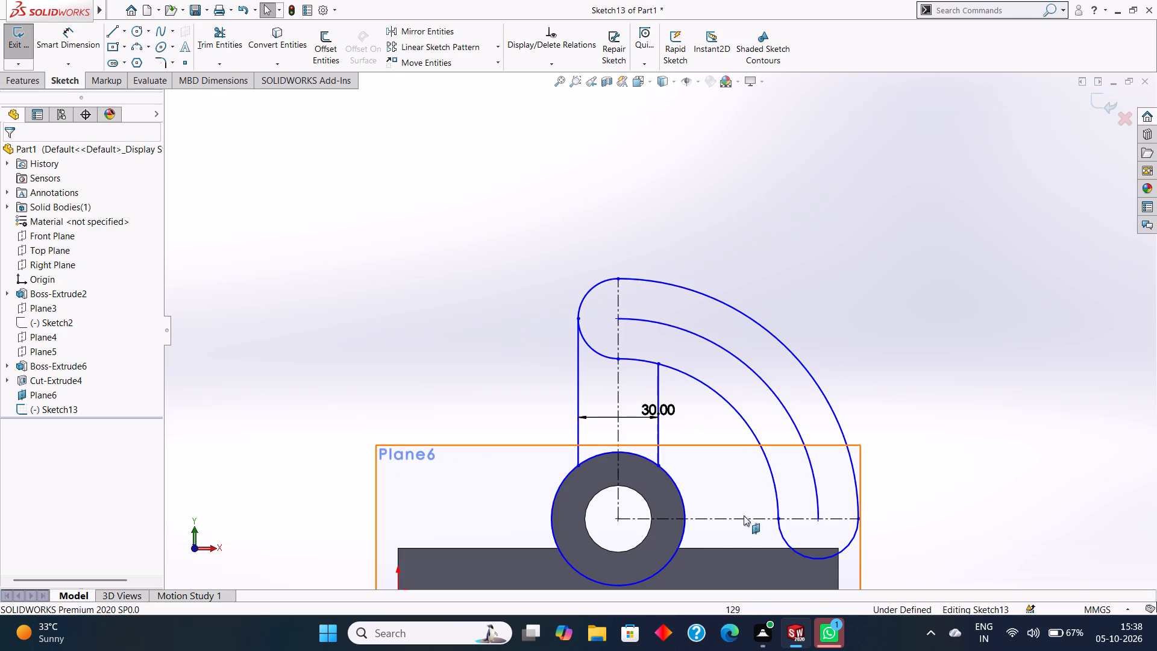
# Draw a horizontal line along the block's top edge from the 25 mm radius circle to the arm's lower end cap.
pyautogui.scroll(1, 717, 546)
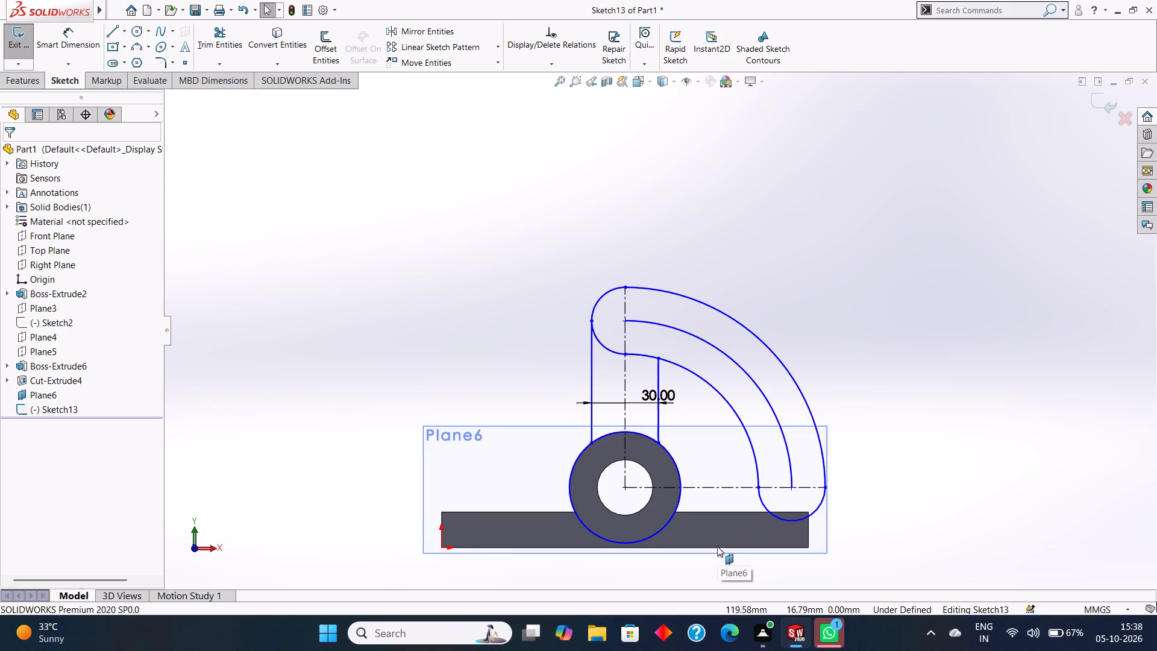
pyautogui.scroll(1, 717, 546)
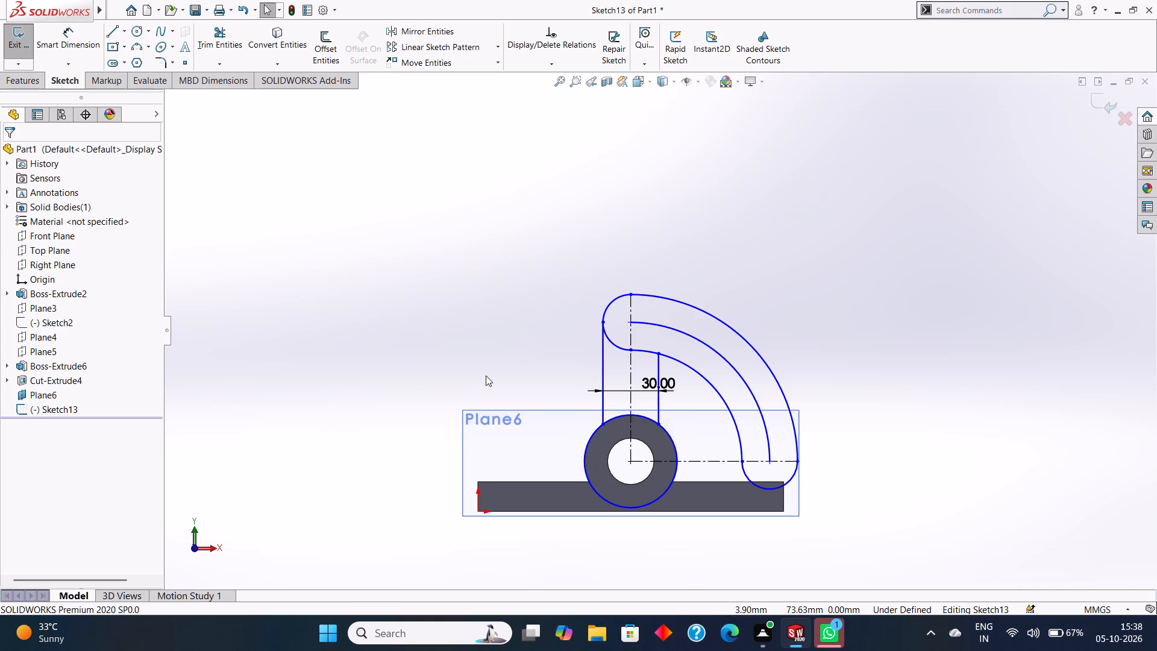
pyautogui.click(114, 30)
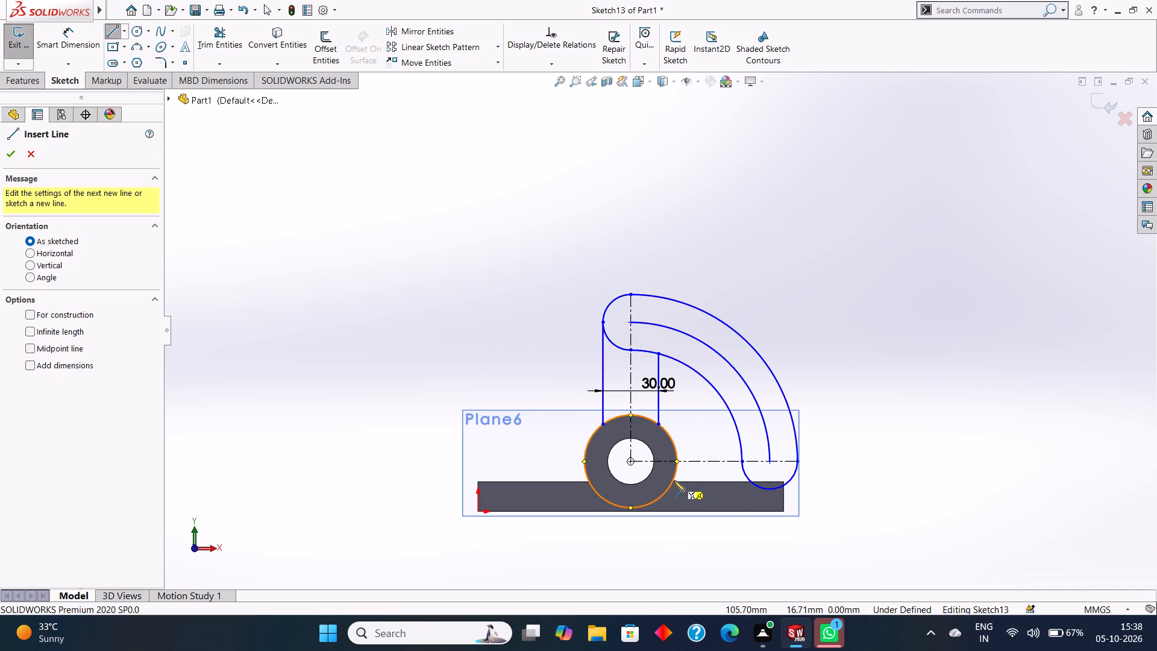
pyautogui.click(673, 480)
pyautogui.click(749, 480)
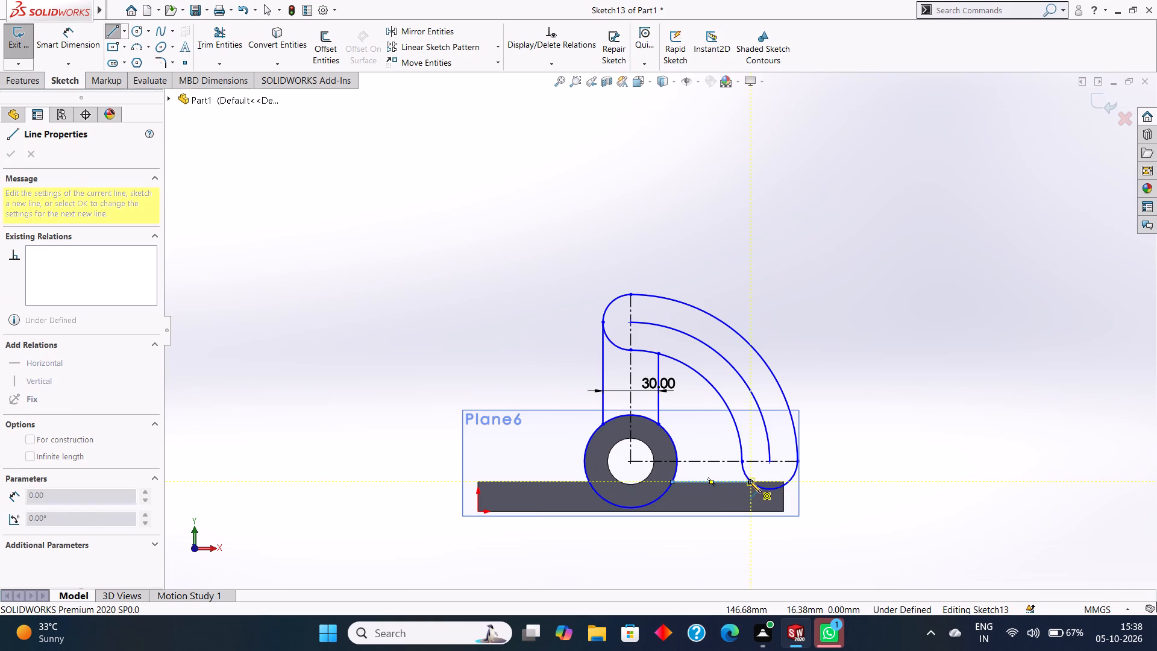
pyautogui.press('Escape')
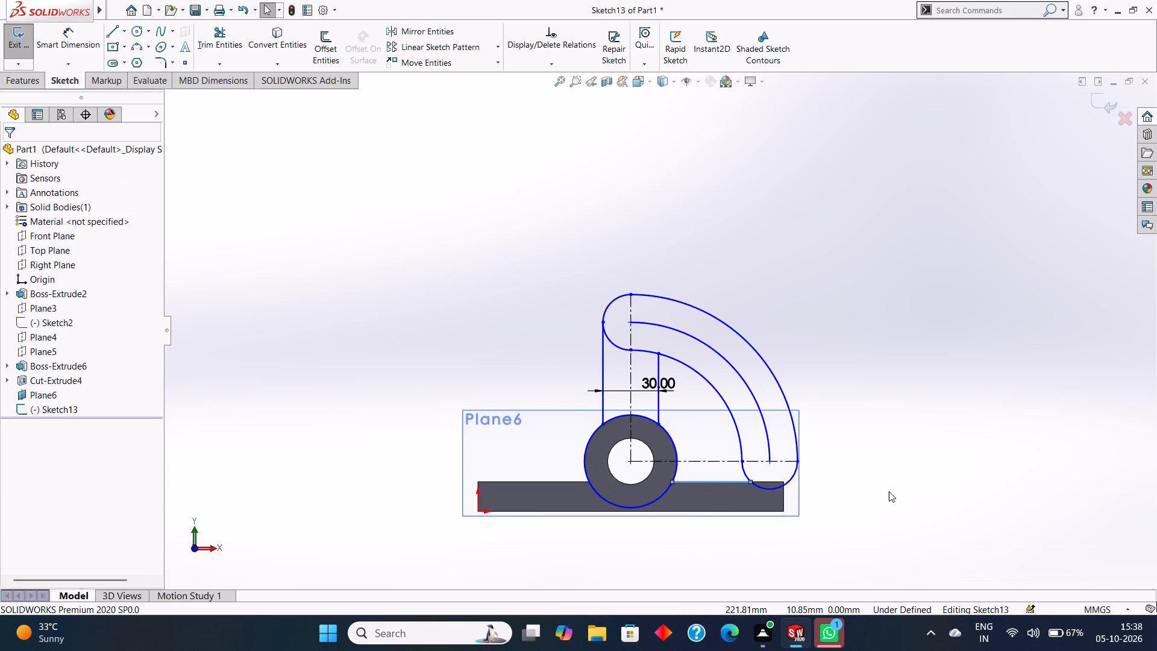
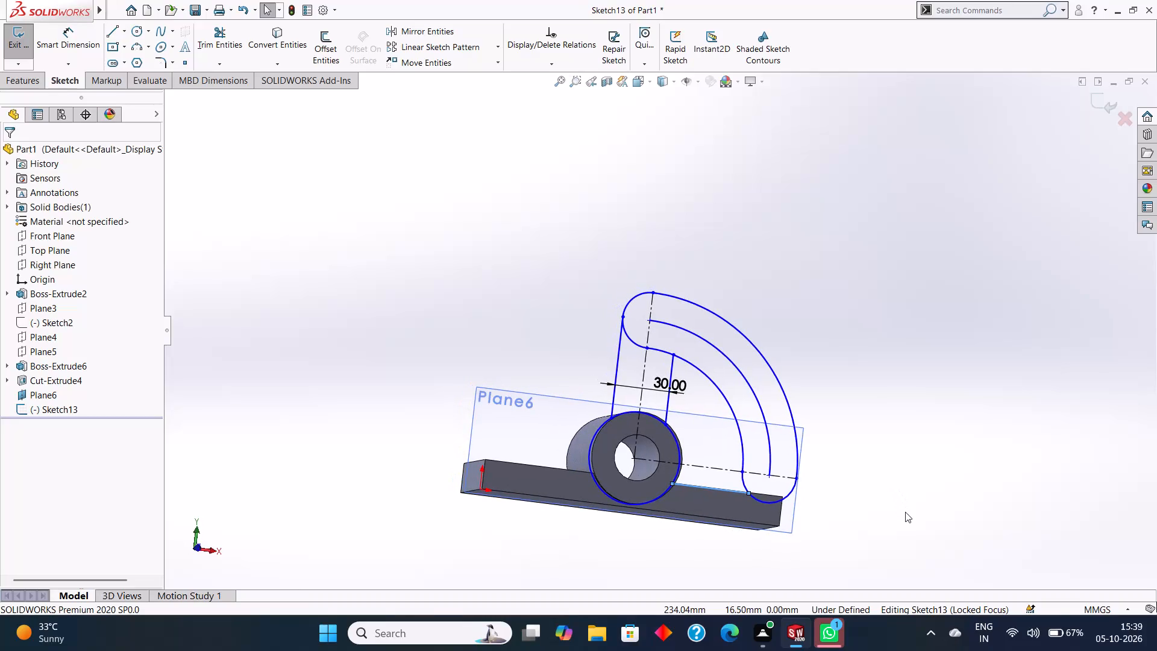
# Delete the horizontal line along the block's top edge between the cylinder's circle and the arm's lower end cap.
pyautogui.scroll(1, 905, 512)
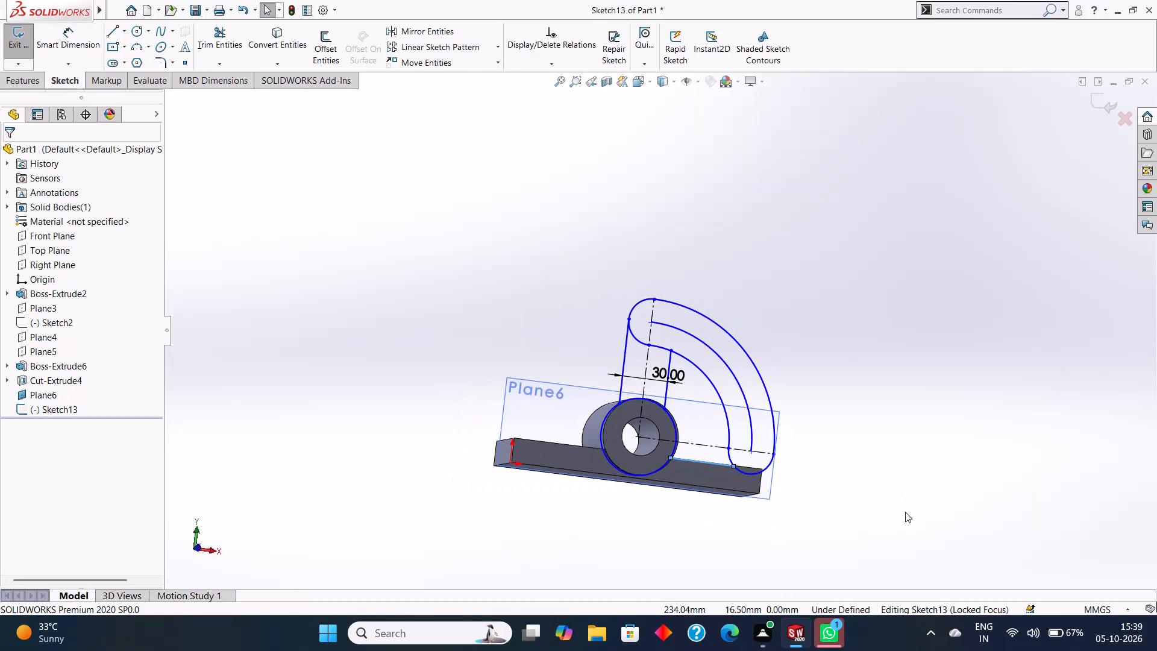
pyautogui.rightClick(708, 461)
pyautogui.click(742, 591)
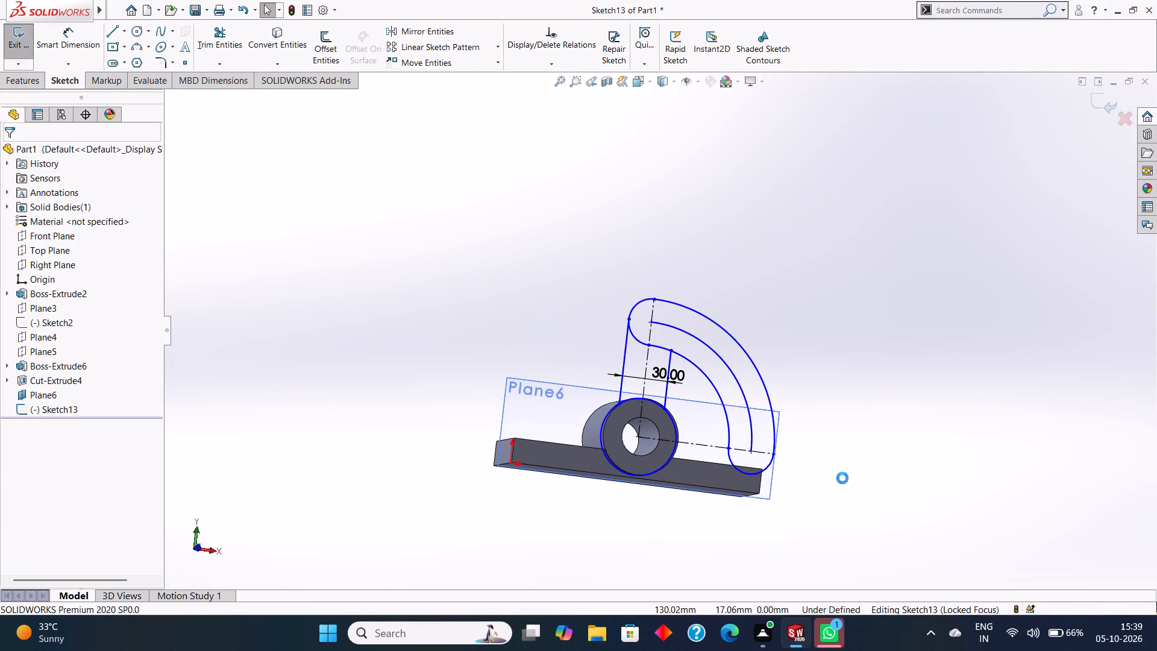
# Viewing Plane6 straight on, trim the lower part of the 25 mm radius circle around the cylinder.
pyautogui.moveTo(910, 383); pyautogui.dragTo(893, 442, button='middle')
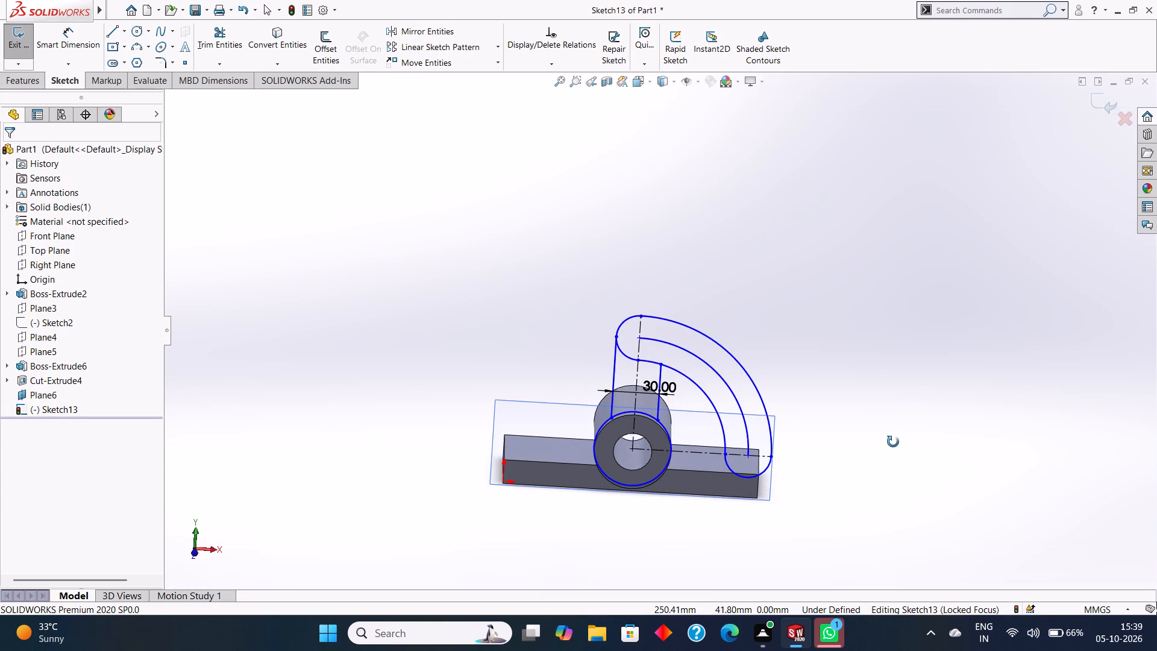
pyautogui.moveTo(893, 442); pyautogui.dragTo(891, 441, button='middle')
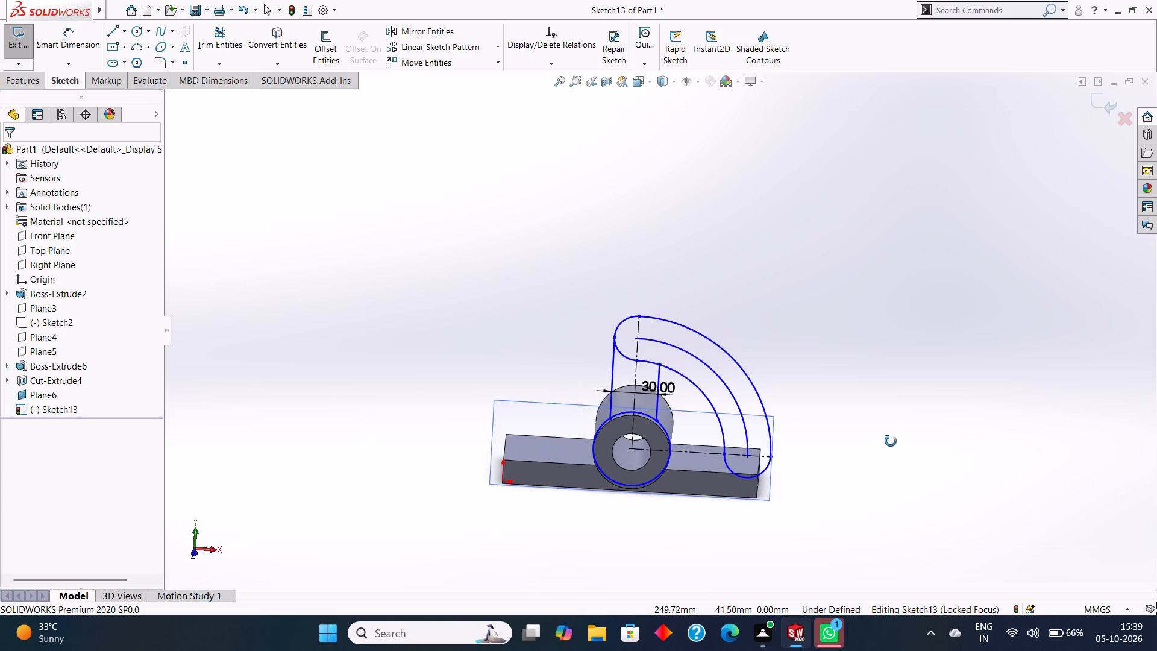
pyautogui.moveTo(891, 441); pyautogui.dragTo(898, 439, button='middle')
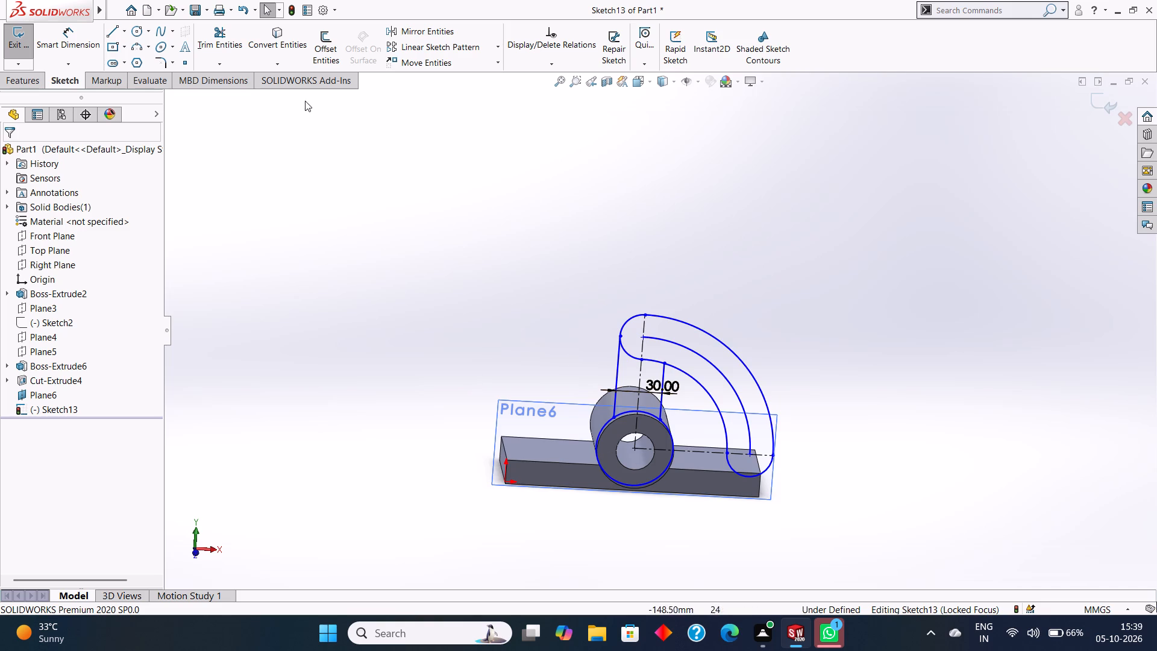
pyautogui.click(524, 421)
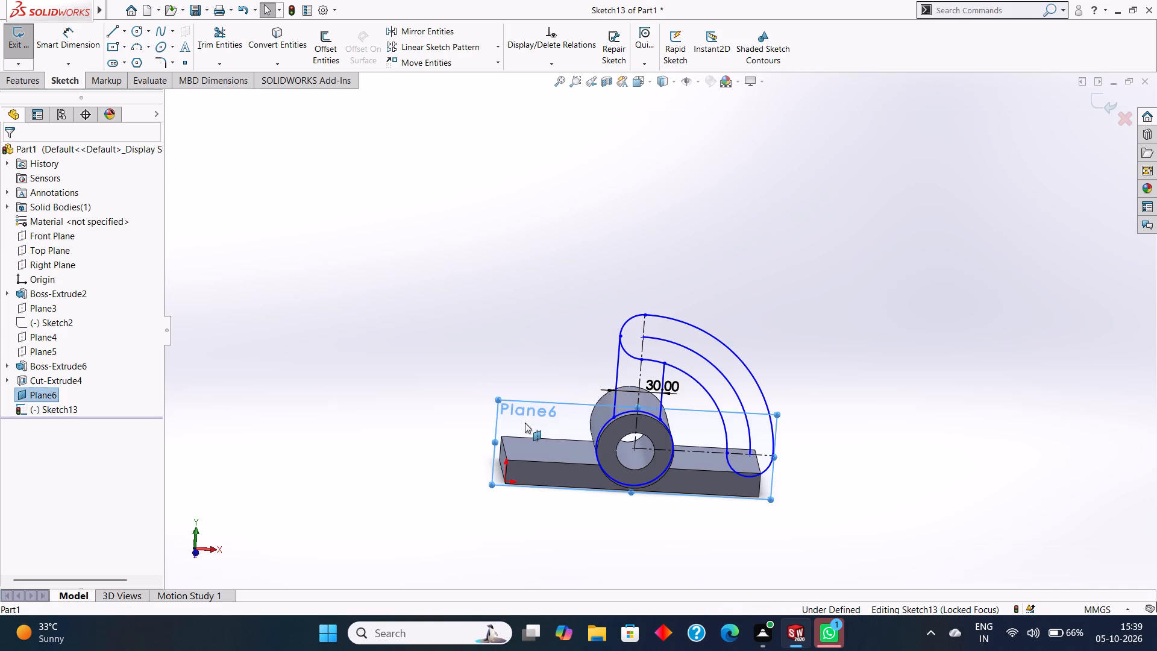
pyautogui.hotkey('ctrl', '8')
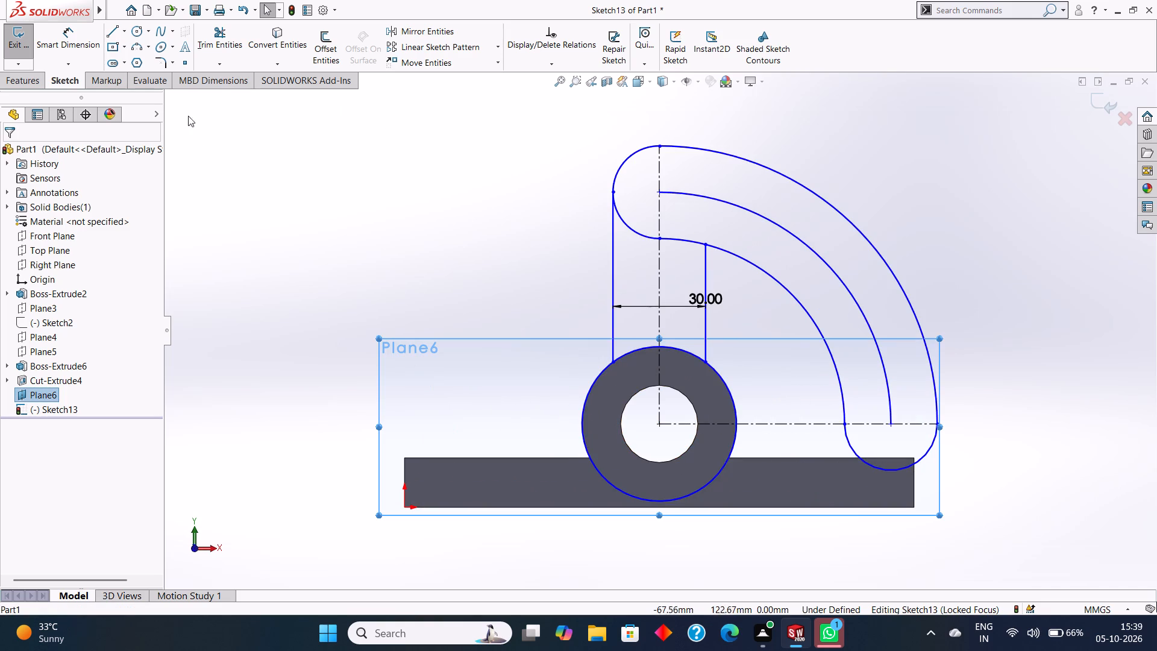
pyautogui.click(226, 39)
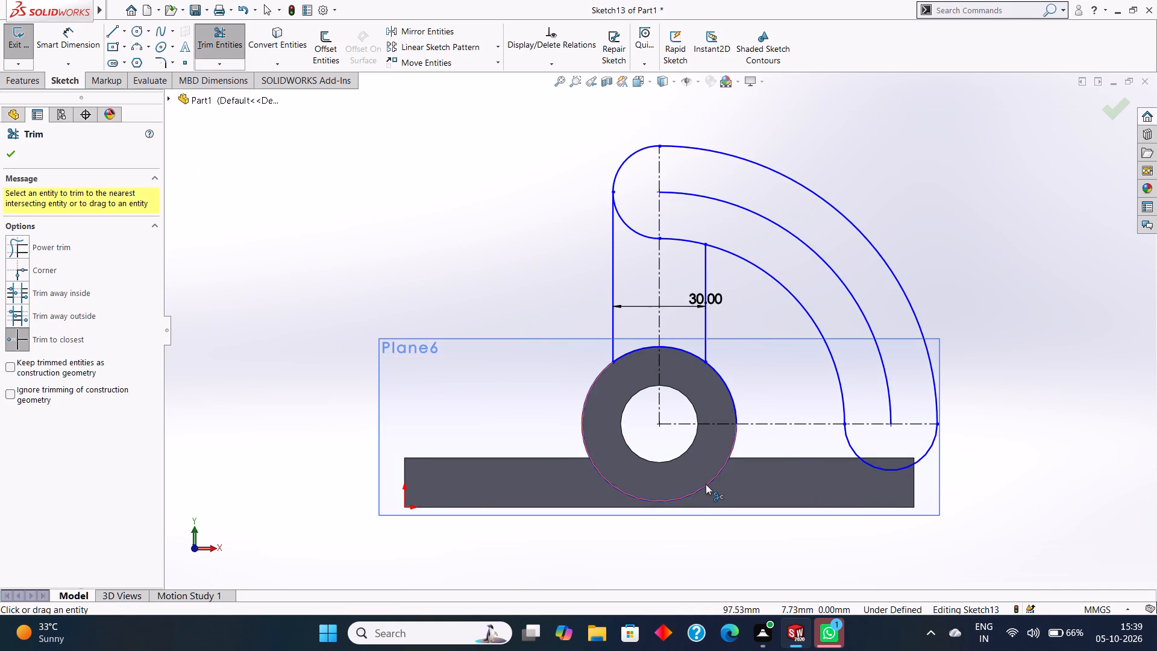
pyautogui.click(706, 484)
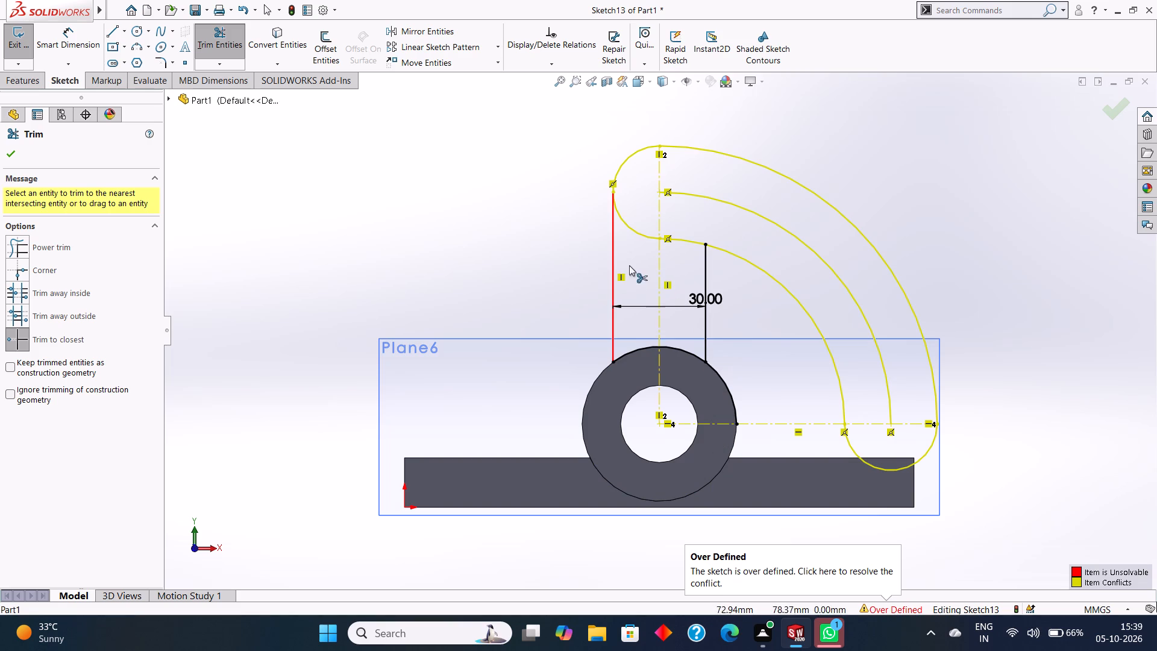
pyautogui.click(16, 158)
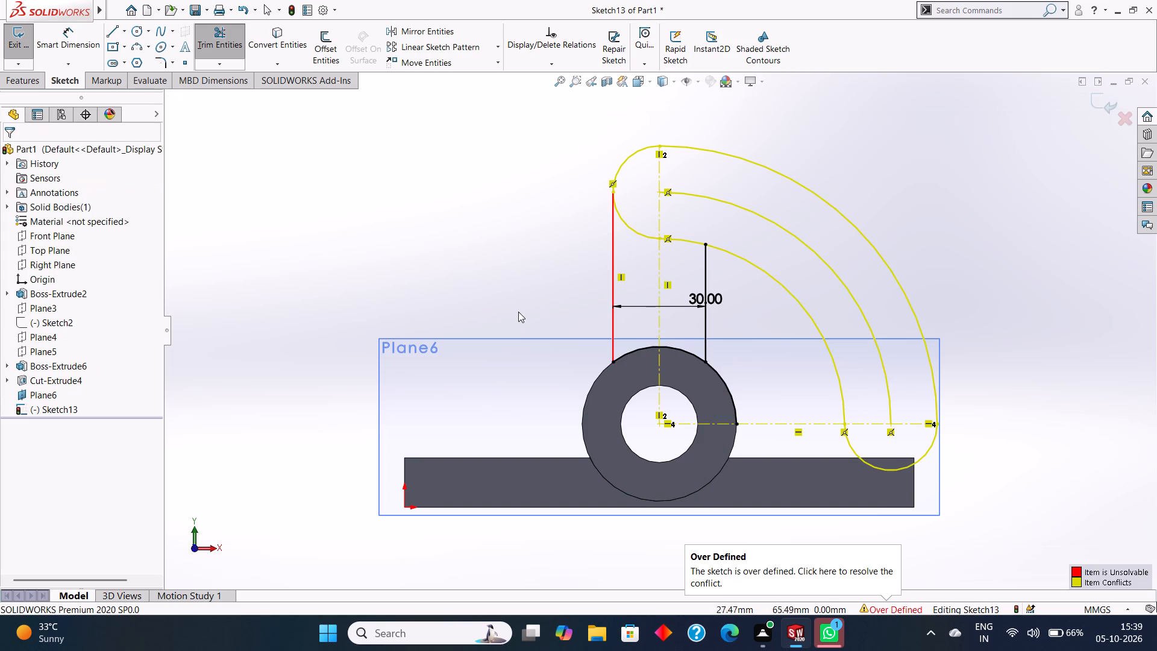
# Delete the 30 mm dimension between the two vertical lines and the horizontal construction line from the common centre.
pyautogui.rightClick(695, 294)
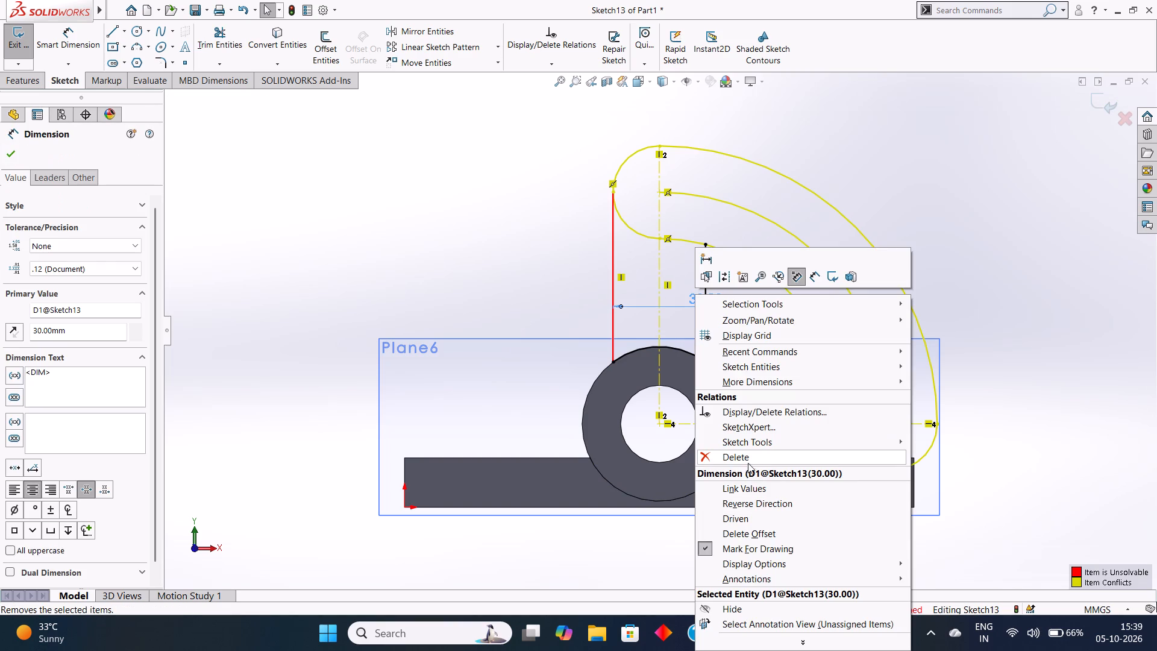
pyautogui.click(756, 463)
pyautogui.scroll(2, 748, 414)
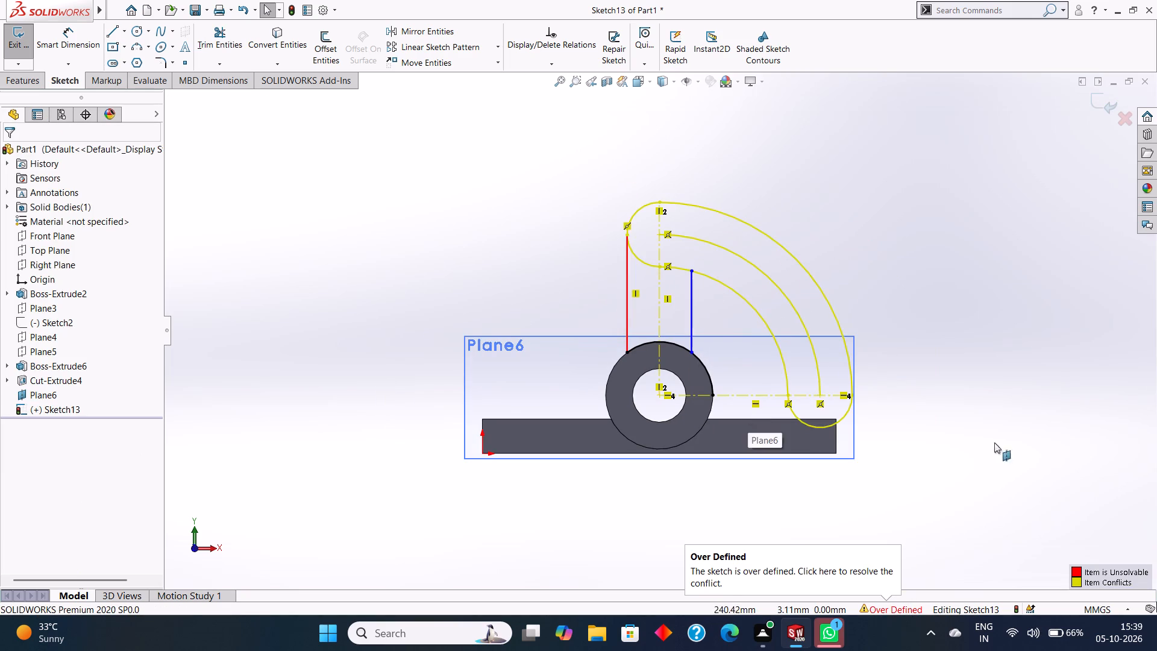
pyautogui.rightClick(756, 392)
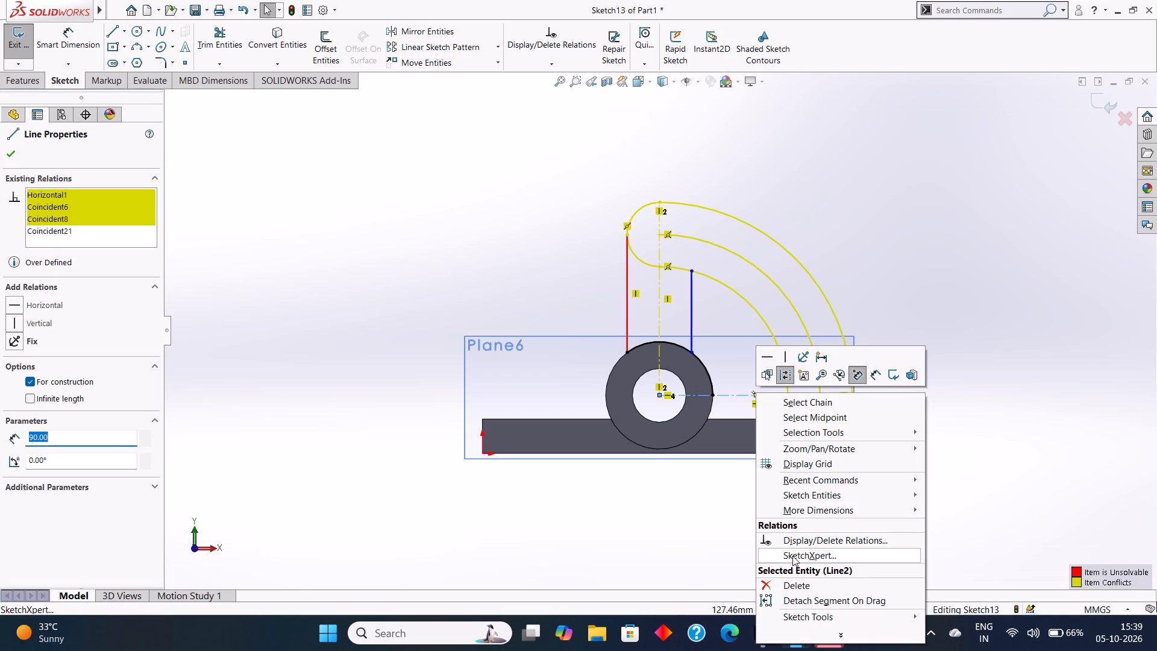
pyautogui.click(797, 586)
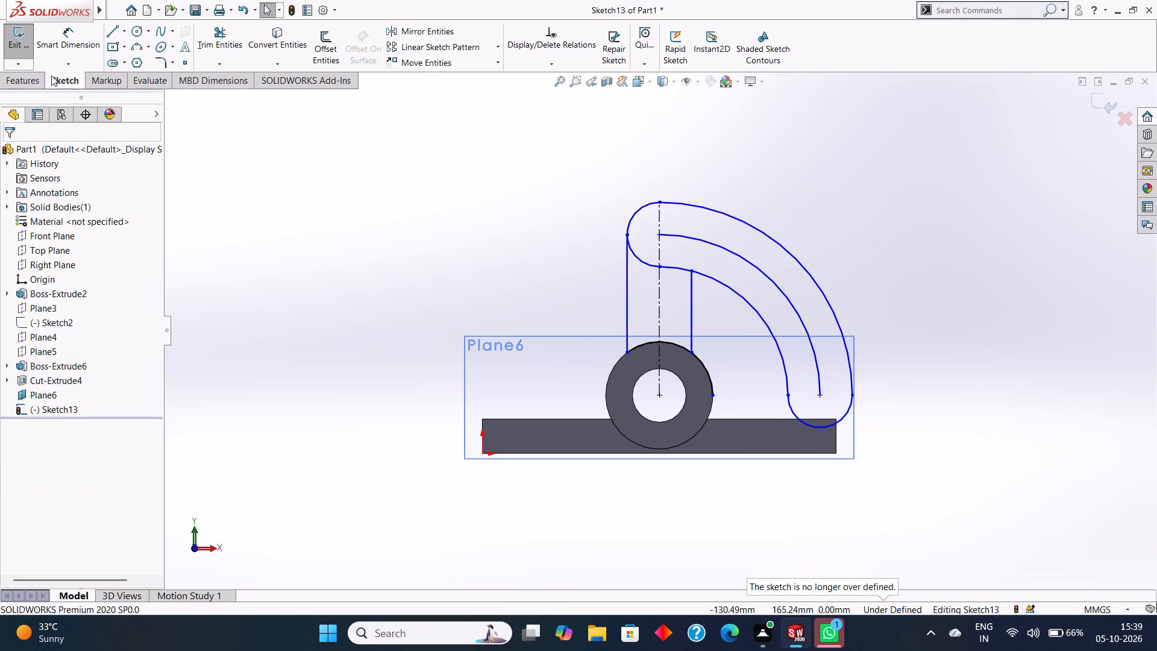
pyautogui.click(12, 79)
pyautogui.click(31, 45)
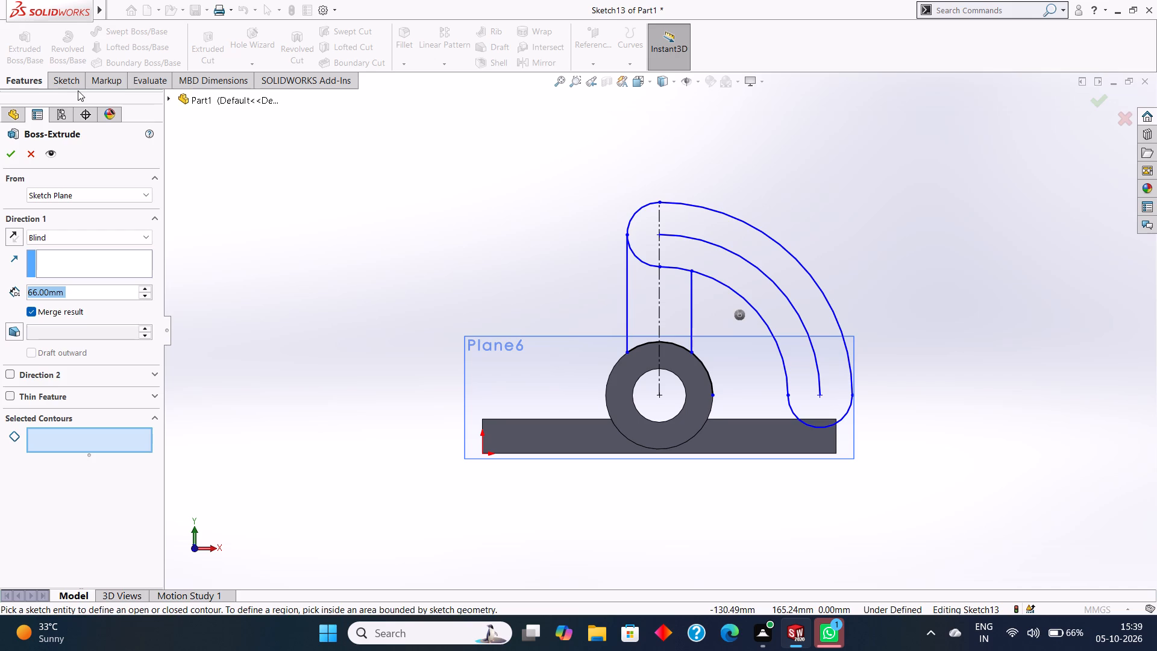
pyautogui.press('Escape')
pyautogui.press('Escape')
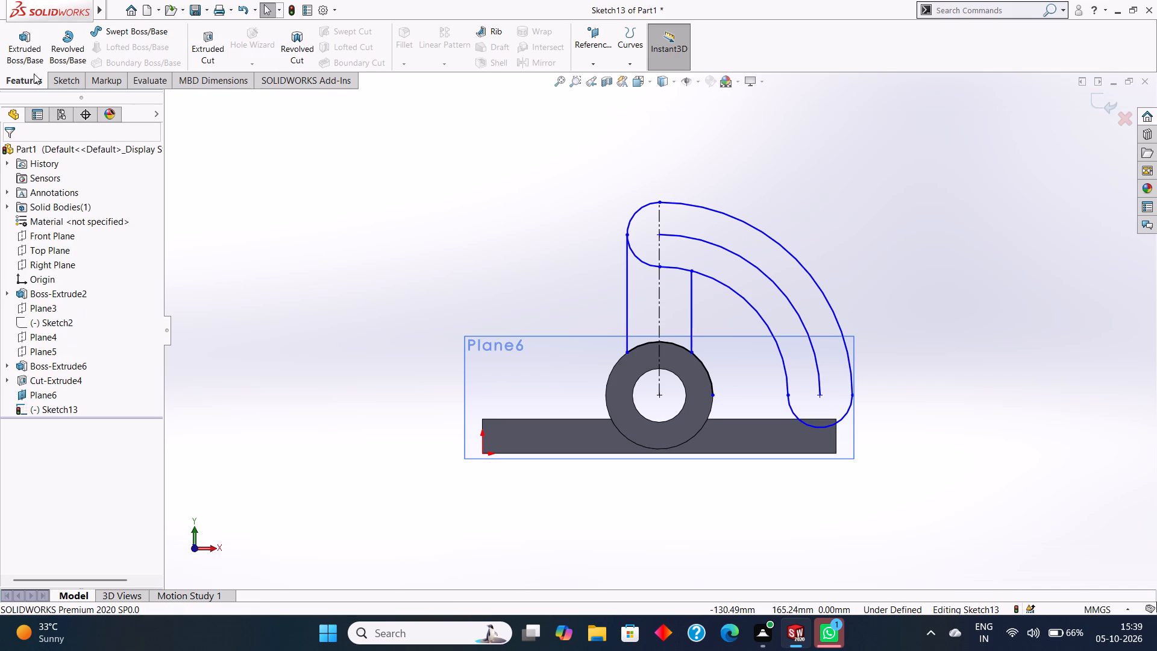
# Trim the leftover circle arc beyond the offset vertical line, leaving only the arc between the two vertical lines.
pyautogui.click(68, 81)
pyautogui.click(223, 46)
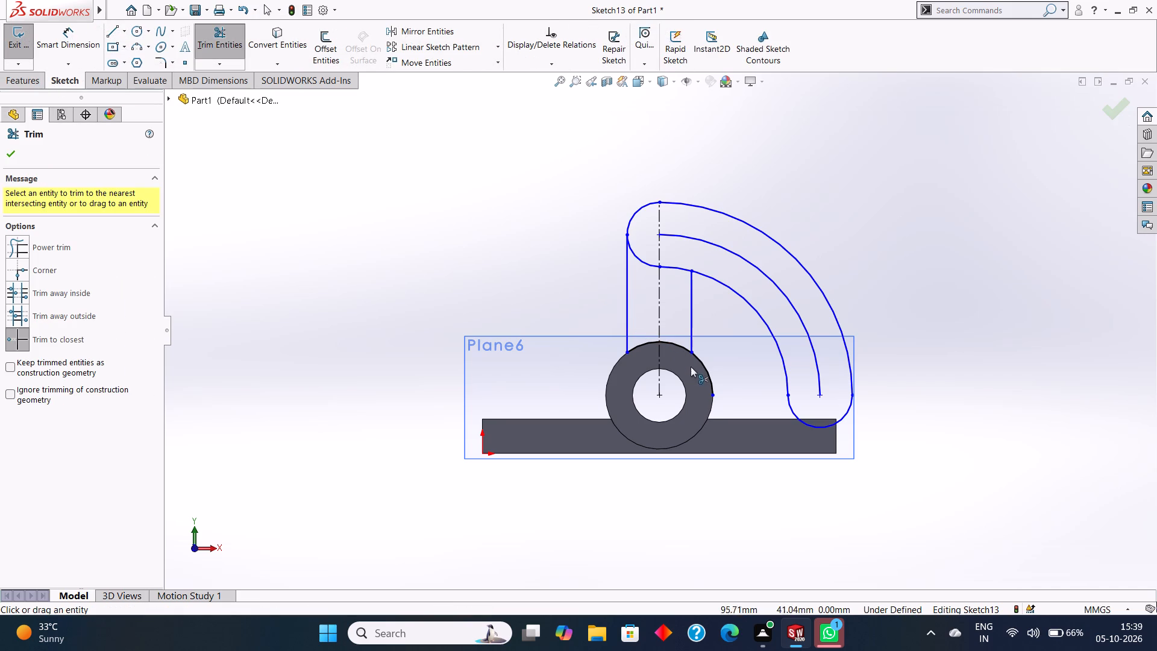
pyautogui.click(710, 373)
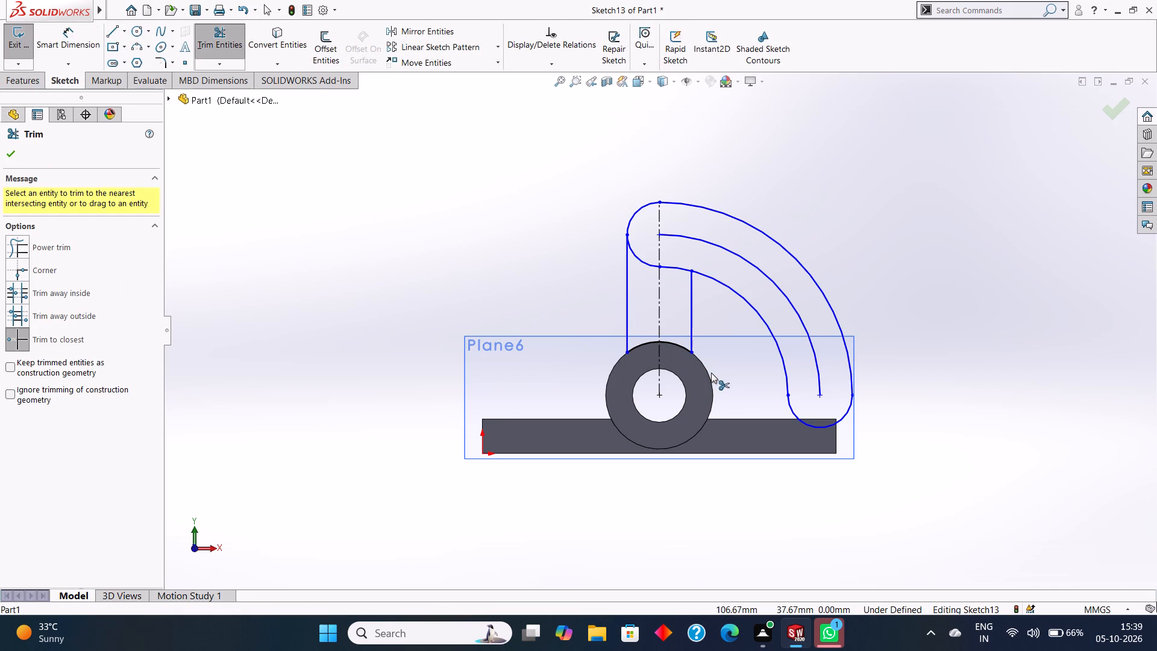
pyautogui.press('Escape')
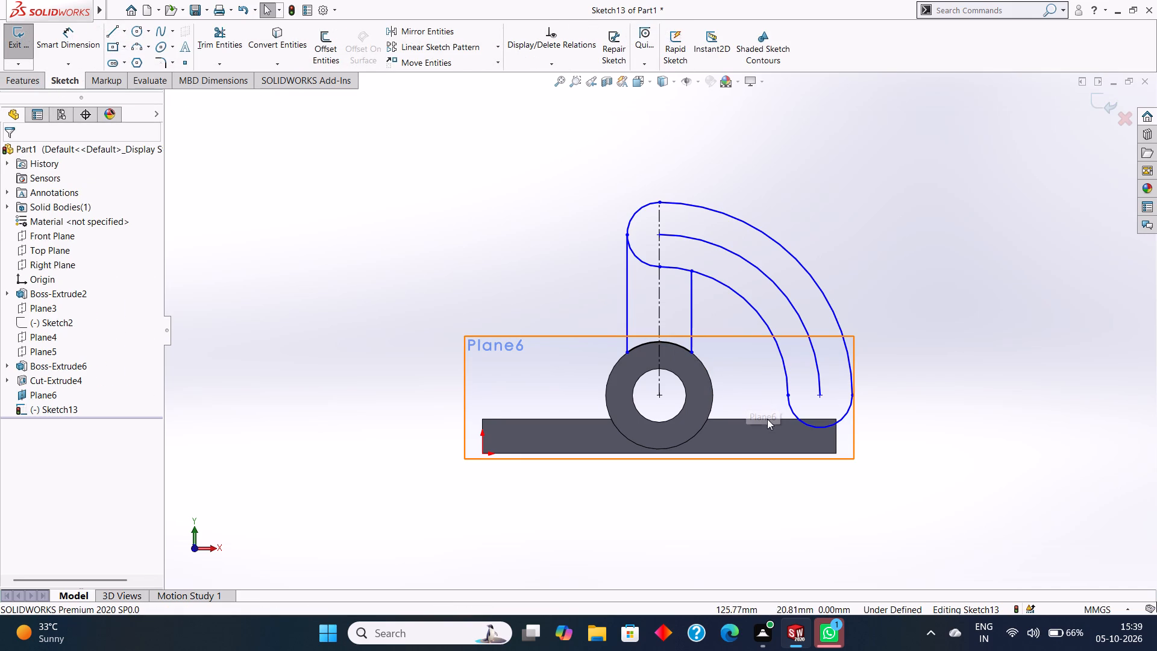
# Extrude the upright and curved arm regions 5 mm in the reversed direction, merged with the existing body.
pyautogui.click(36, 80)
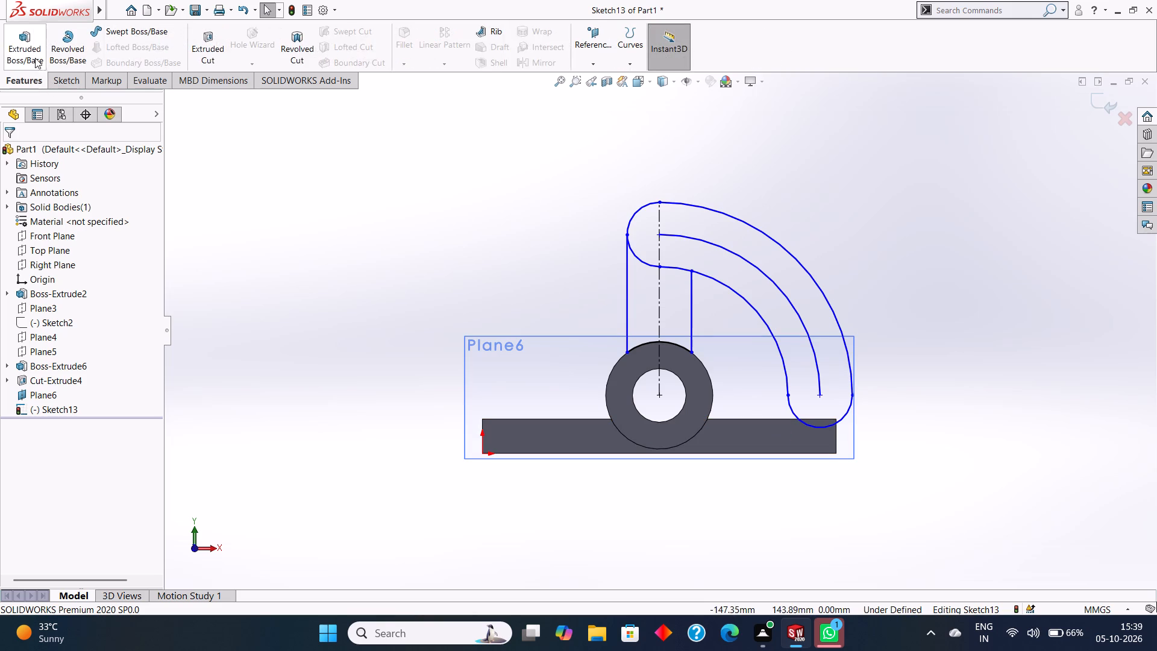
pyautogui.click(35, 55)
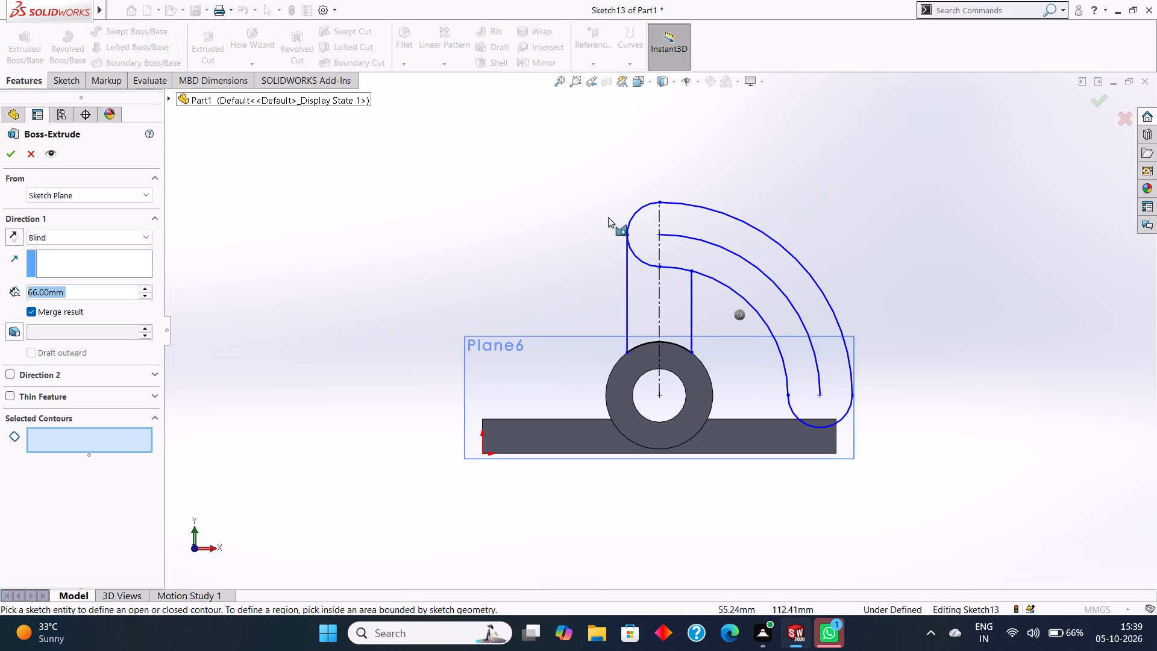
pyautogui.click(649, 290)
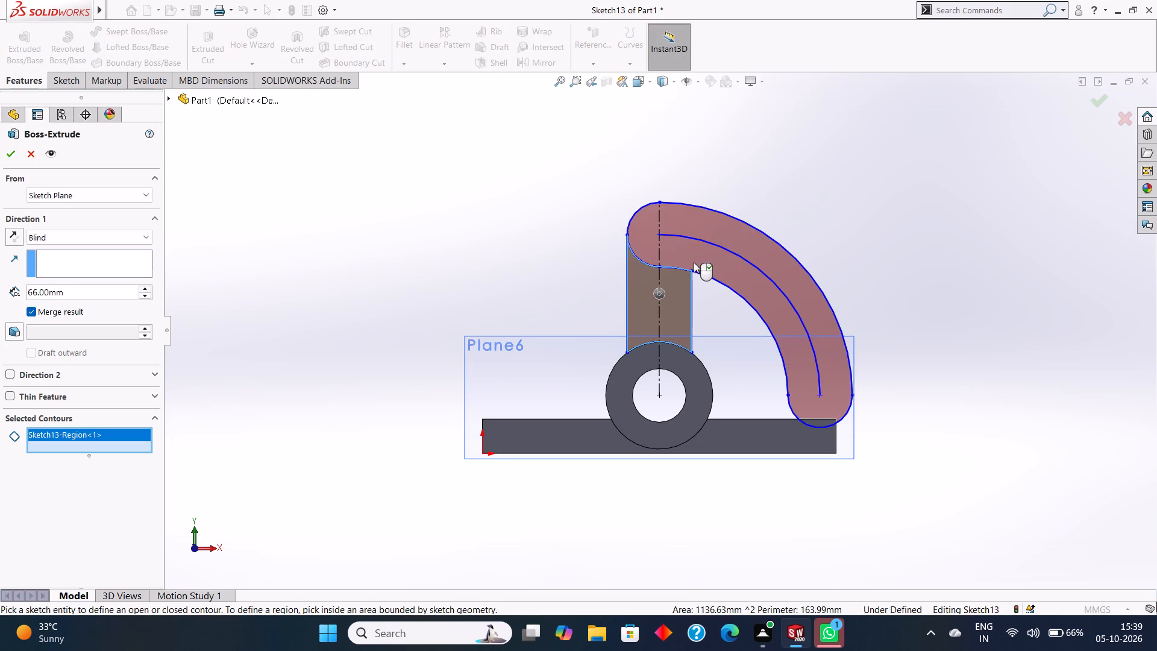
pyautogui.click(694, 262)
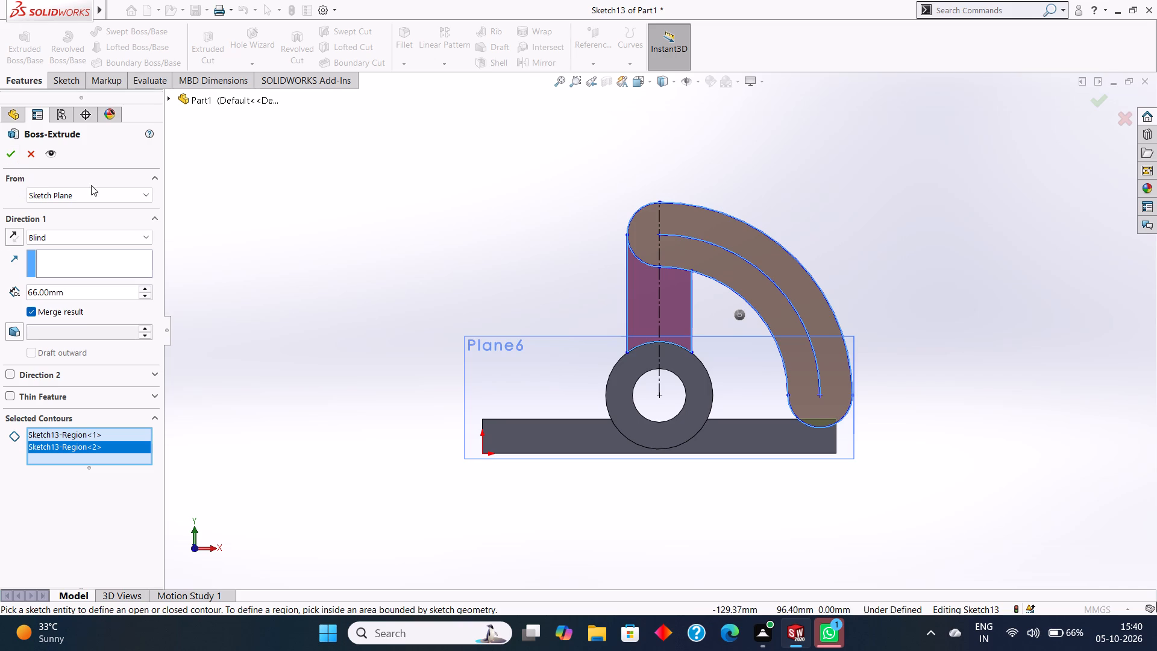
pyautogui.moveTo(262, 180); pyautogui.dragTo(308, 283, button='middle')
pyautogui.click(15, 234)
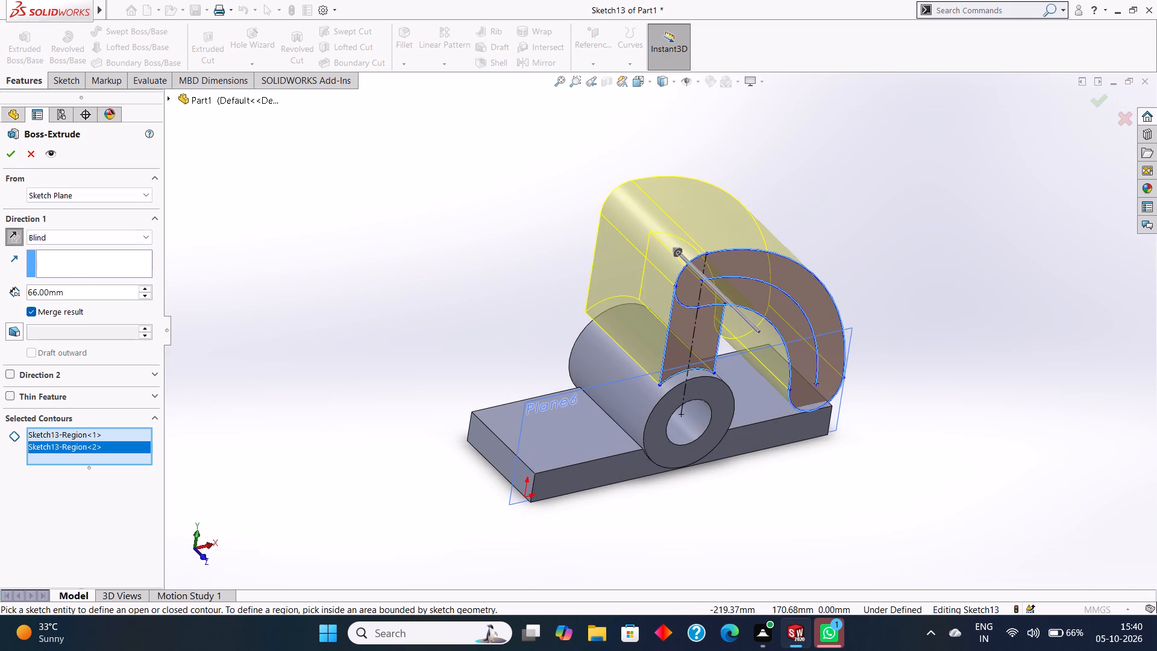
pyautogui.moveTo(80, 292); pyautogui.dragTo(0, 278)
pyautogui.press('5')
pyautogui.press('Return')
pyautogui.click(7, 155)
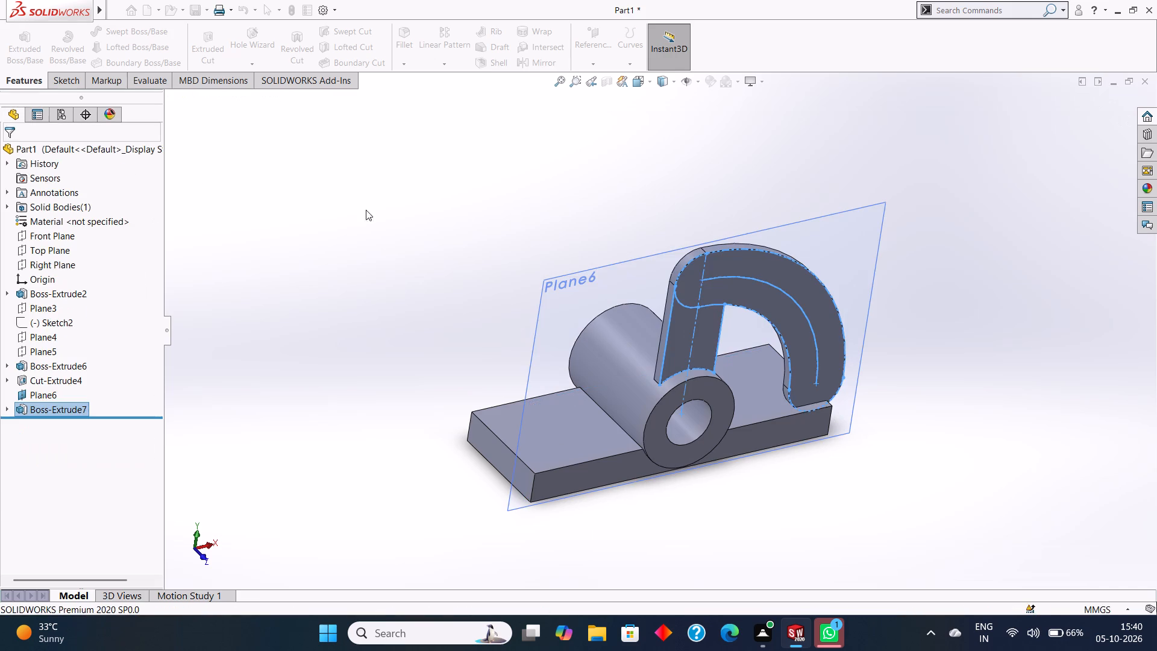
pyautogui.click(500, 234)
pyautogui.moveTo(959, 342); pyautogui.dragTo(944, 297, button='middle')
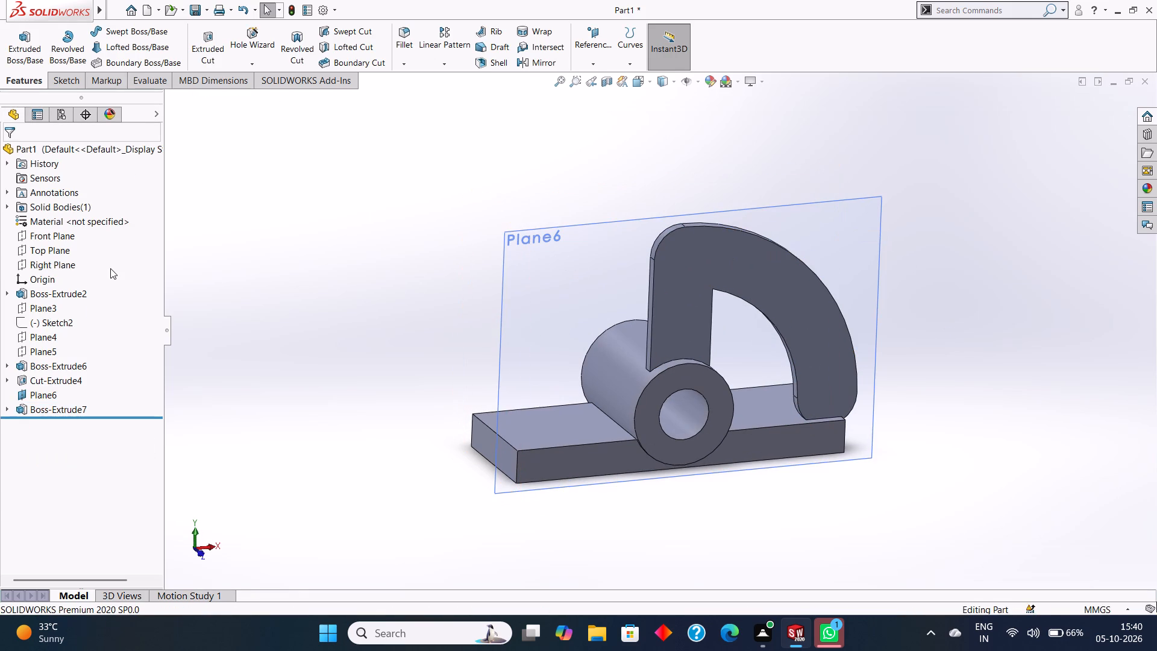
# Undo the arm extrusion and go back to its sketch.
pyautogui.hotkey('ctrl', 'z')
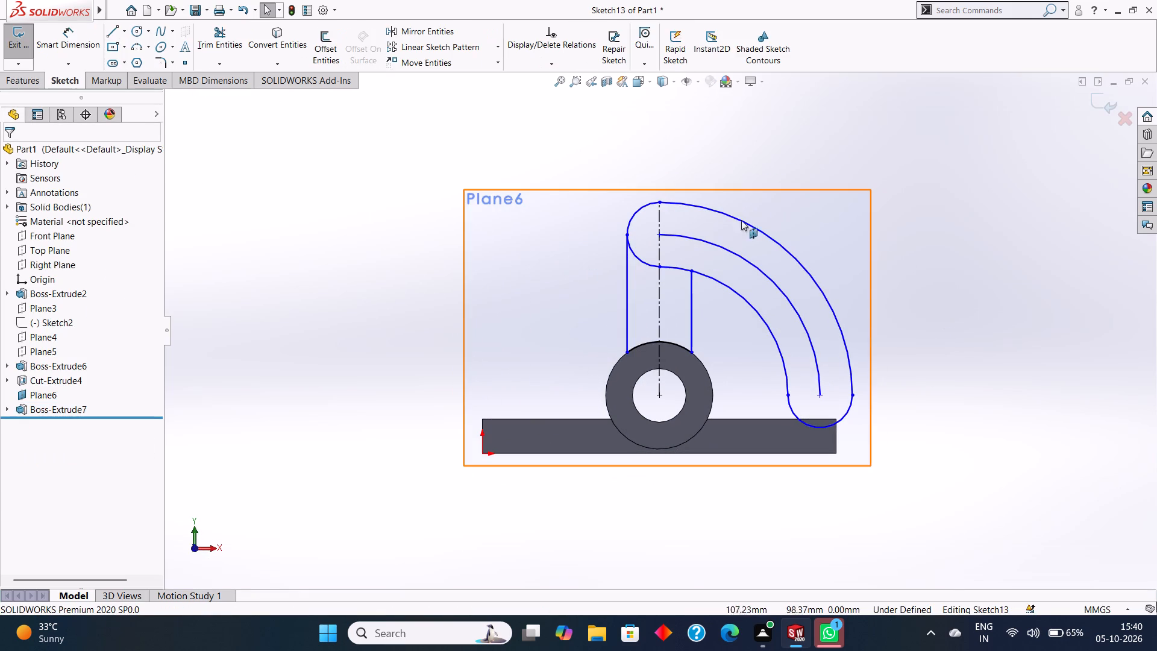
# Draw two circles of 6 mm radius, one centred on each end of the arm's middle arc.
pyautogui.click(795, 201)
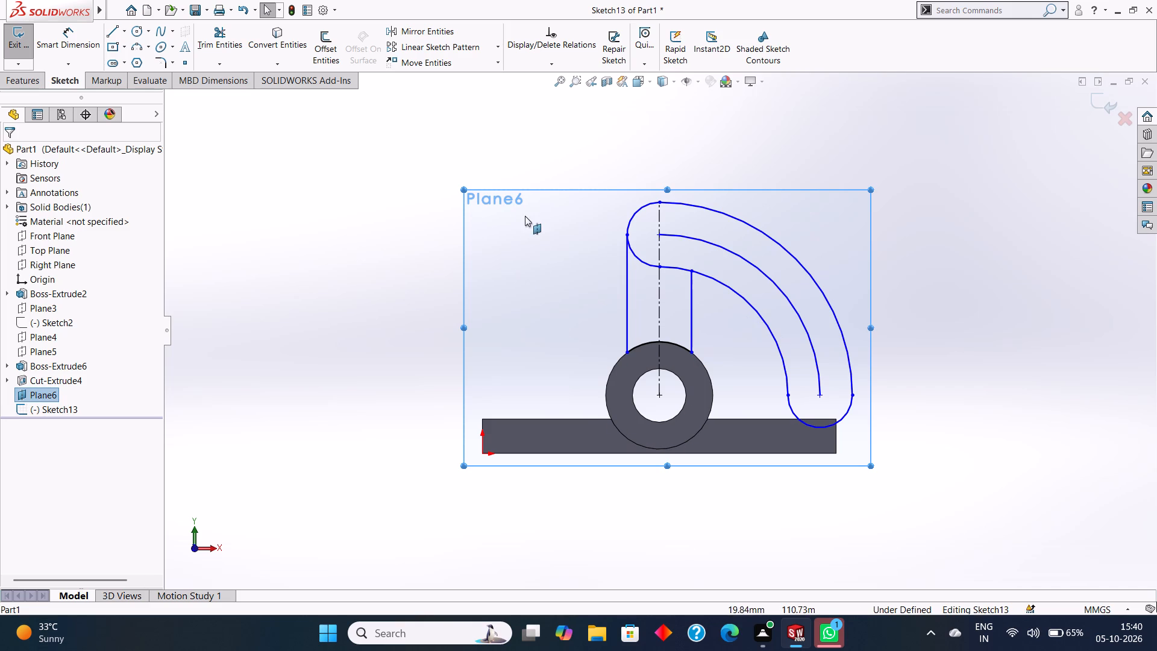
pyautogui.click(135, 31)
pyautogui.moveTo(659, 236); pyautogui.dragTo(665, 251)
pyautogui.press('6')
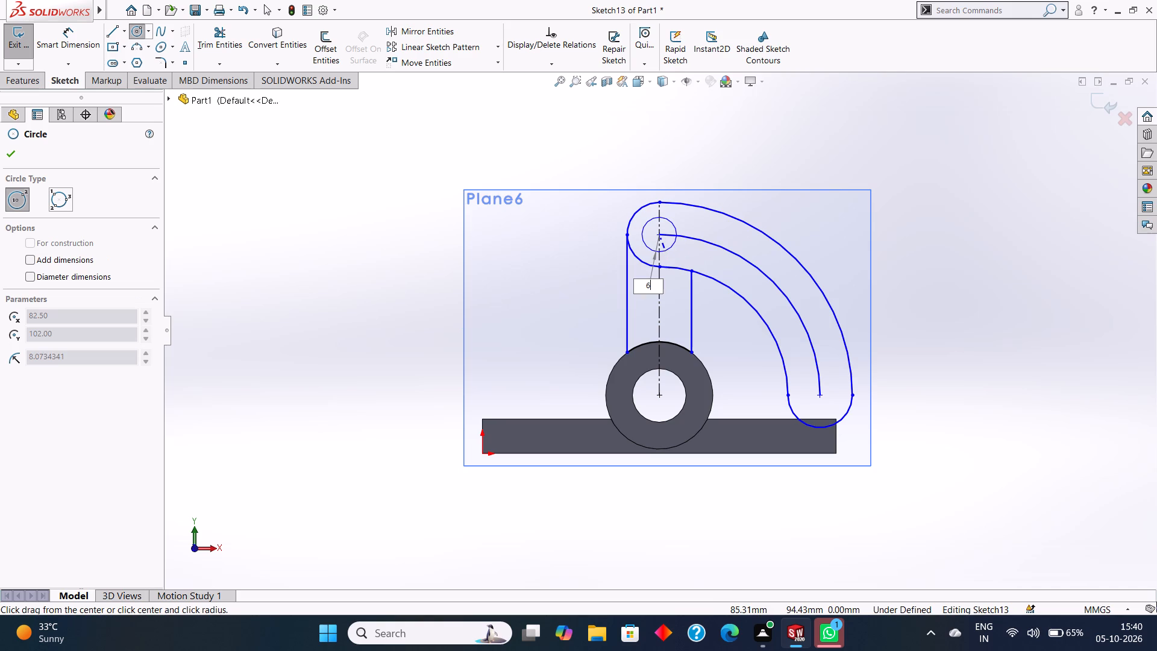
pyautogui.press('Return')
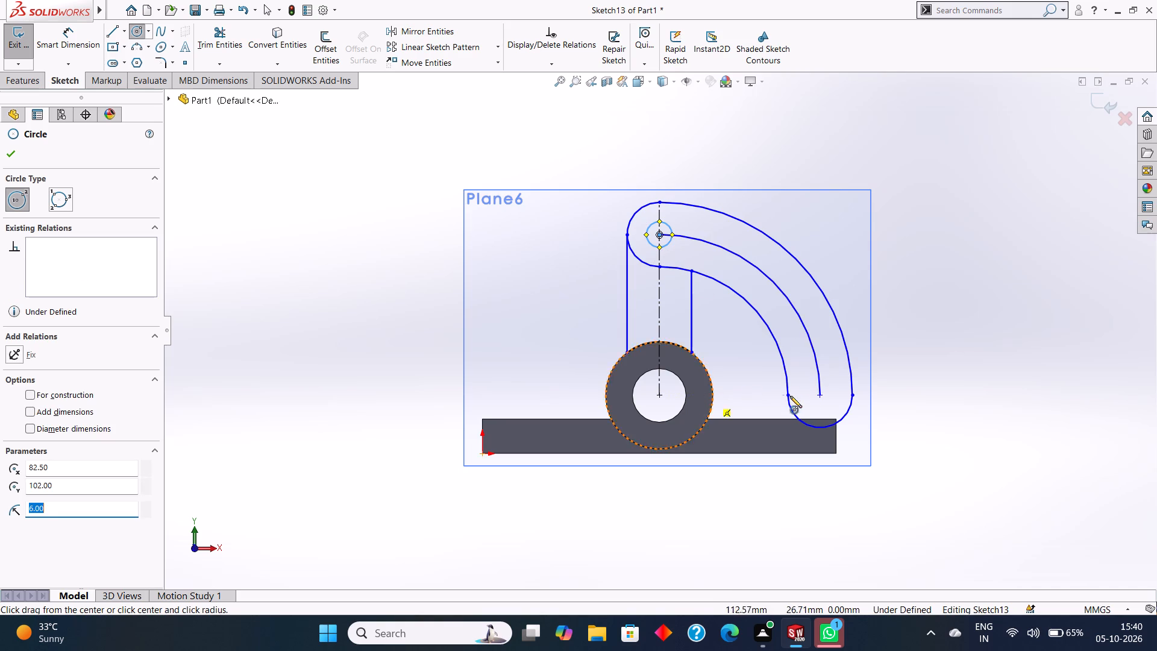
pyautogui.moveTo(821, 396); pyautogui.dragTo(826, 406)
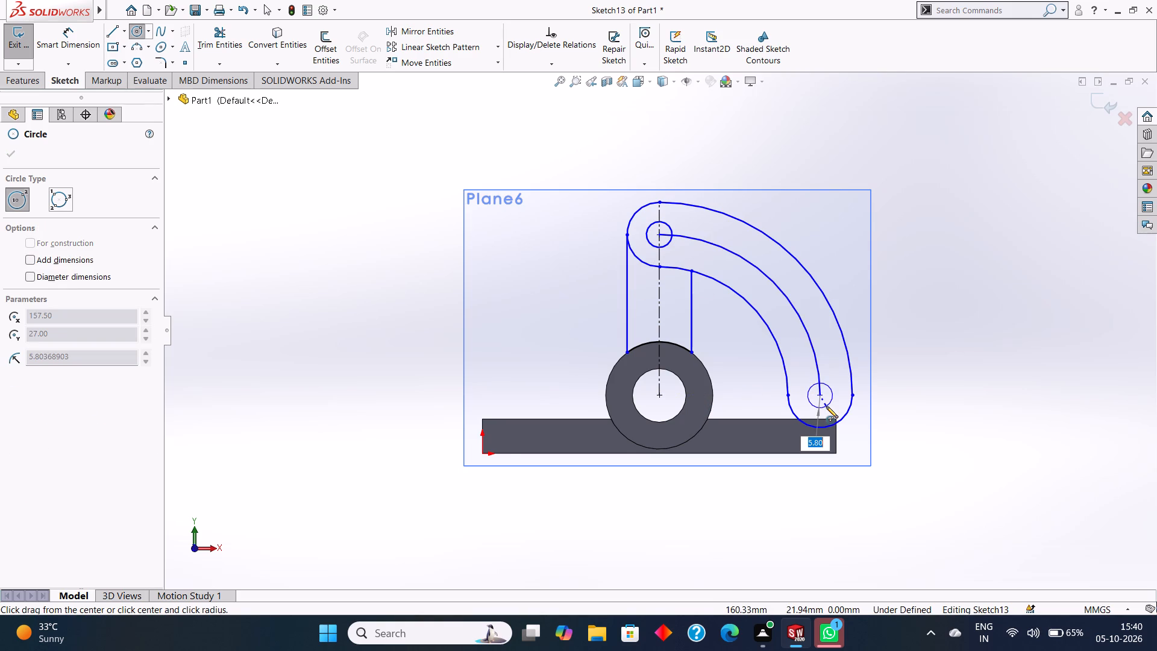
pyautogui.press('6')
pyautogui.press('Return')
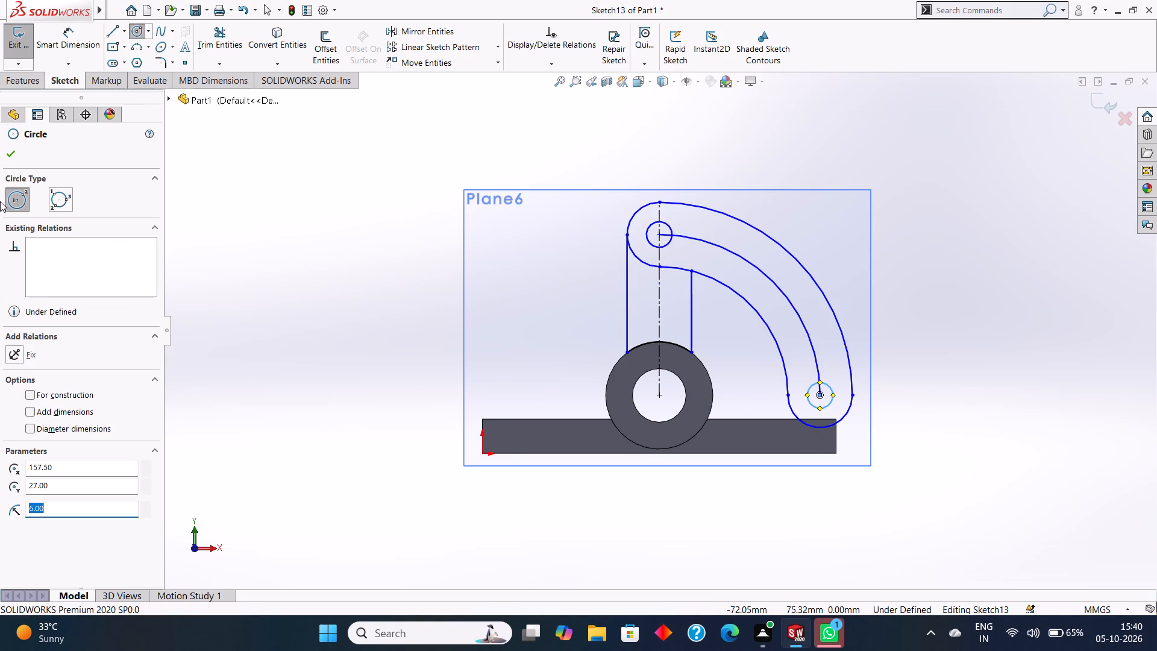
pyautogui.click(6, 160)
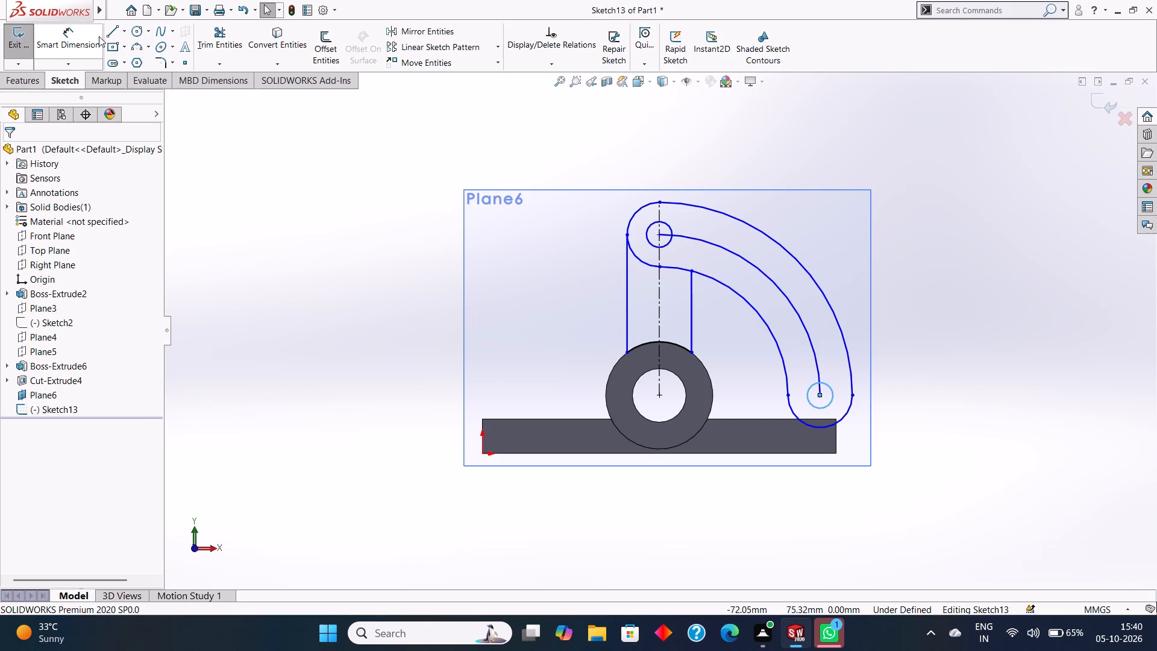
# Draw a horizontal centreline from the cylinder's centre to the centre of the circle at the arm's lower end.
pyautogui.click(123, 34)
pyautogui.click(131, 62)
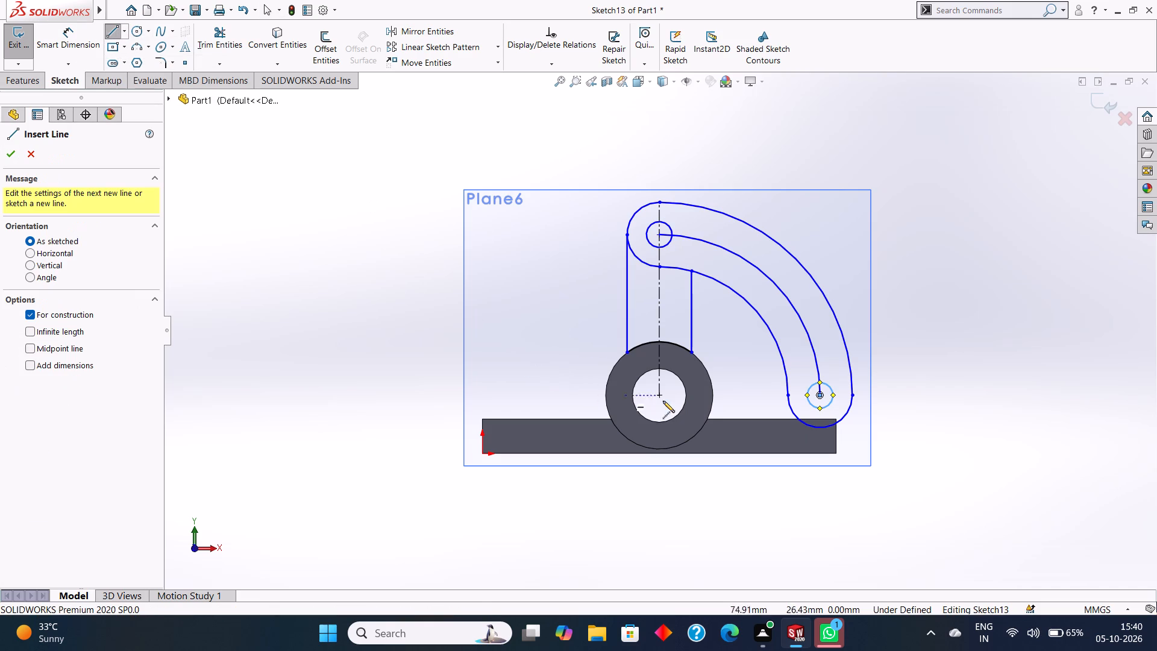
pyautogui.click(659, 393)
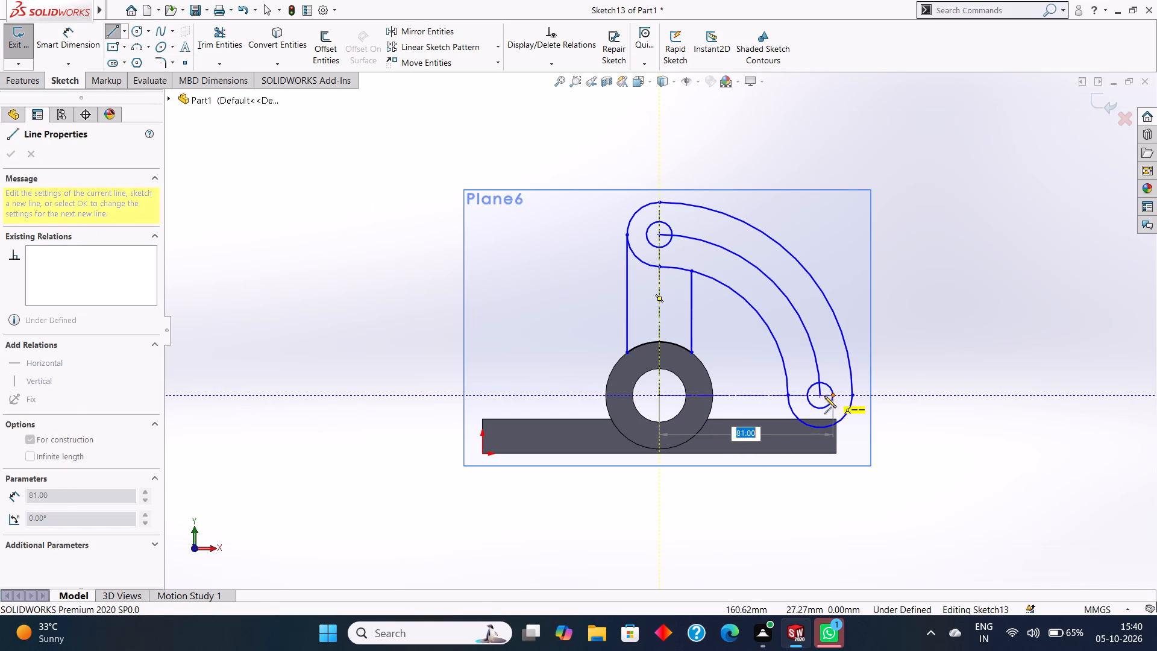
pyautogui.click(822, 396)
pyautogui.press('Escape')
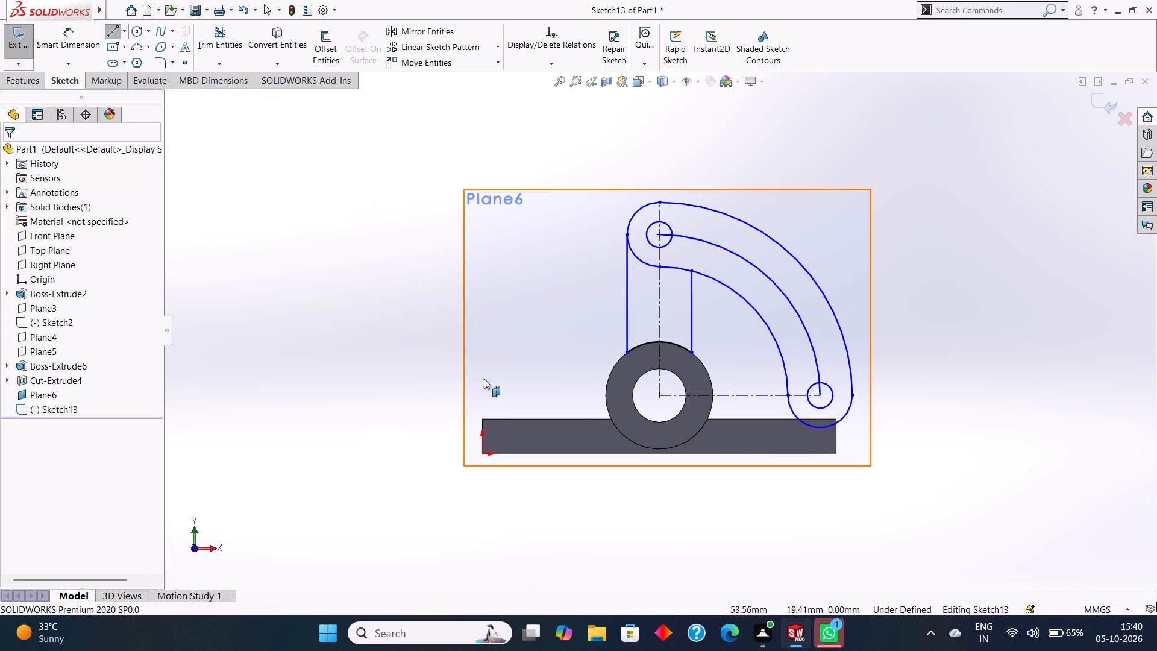
# Draw two angled centrelines from the cylinder's centre to separate points on the arm's middle arc.
pyautogui.click(128, 35)
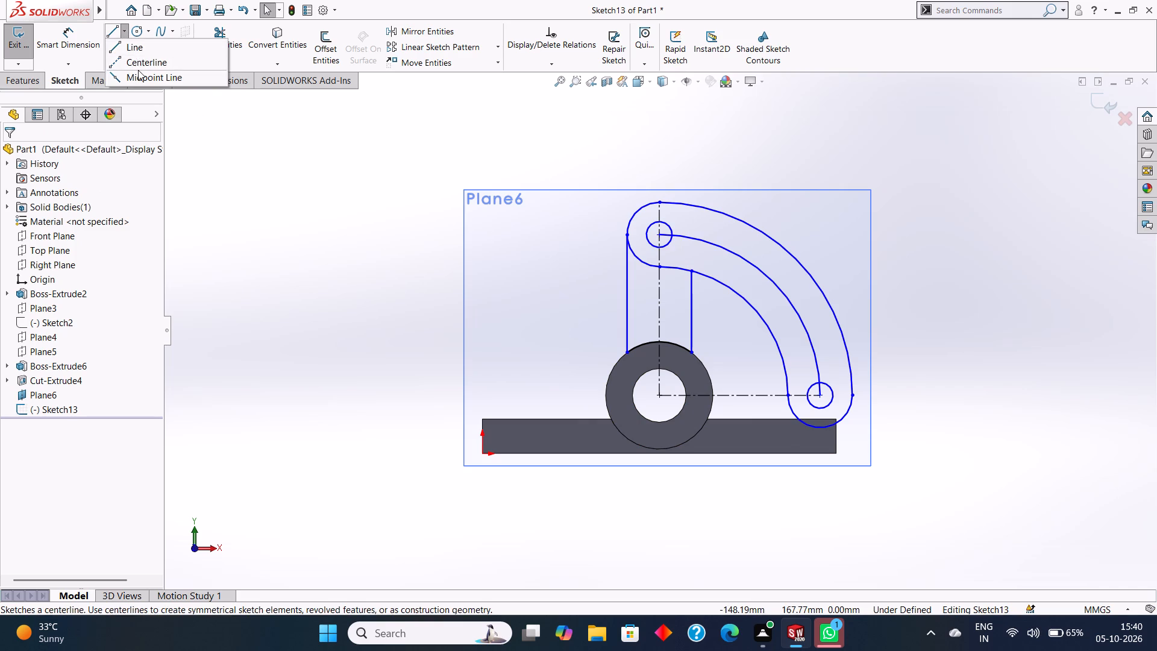
pyautogui.click(145, 58)
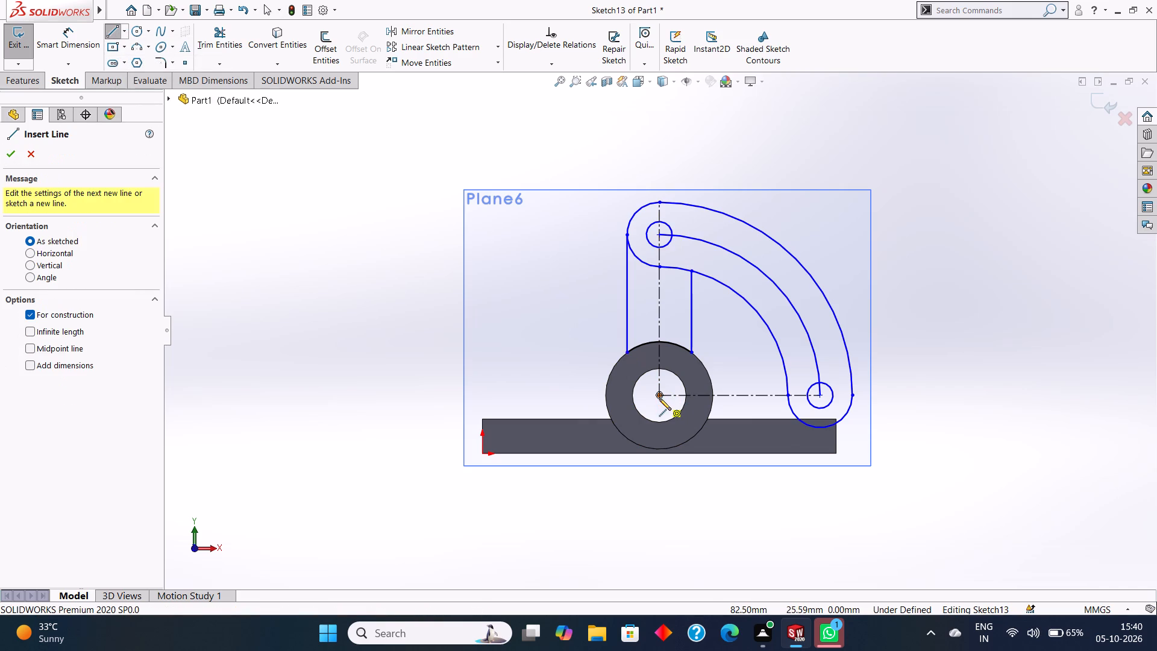
pyautogui.click(659, 398)
pyautogui.click(804, 332)
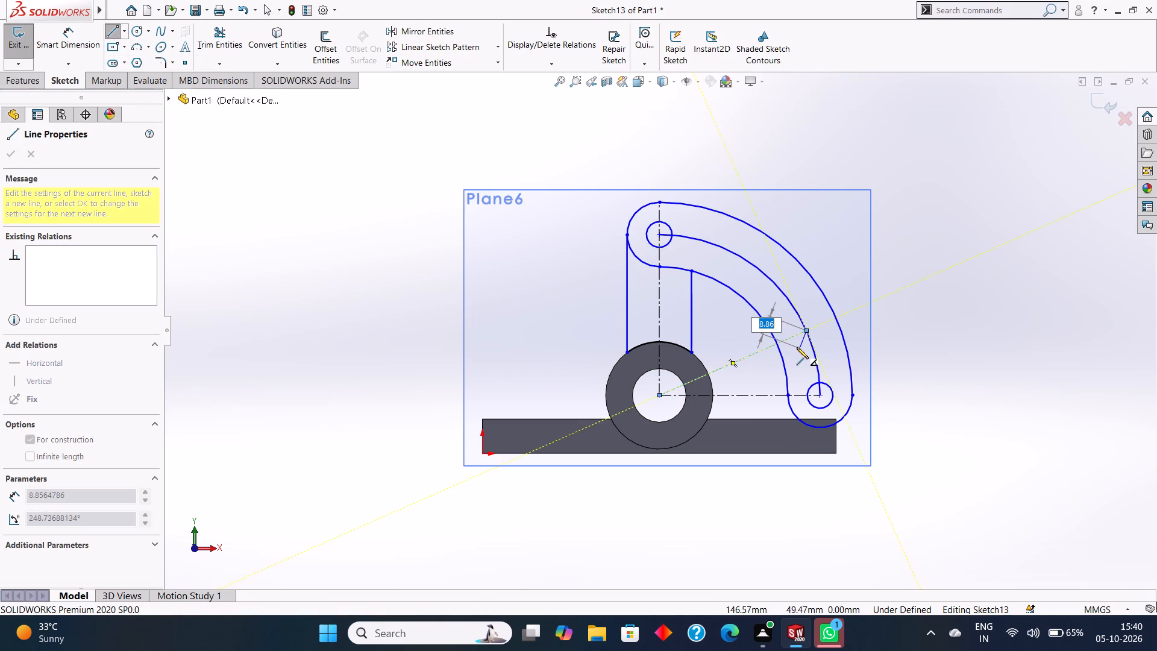
pyautogui.press('Escape')
pyautogui.click(125, 35)
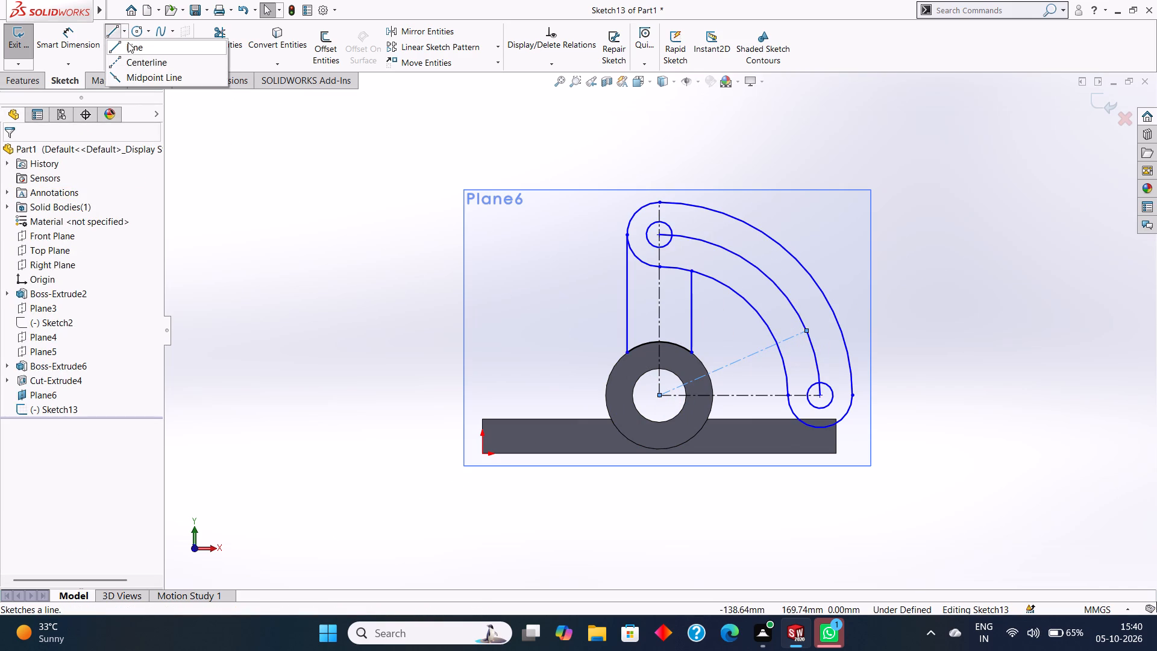
pyautogui.click(137, 63)
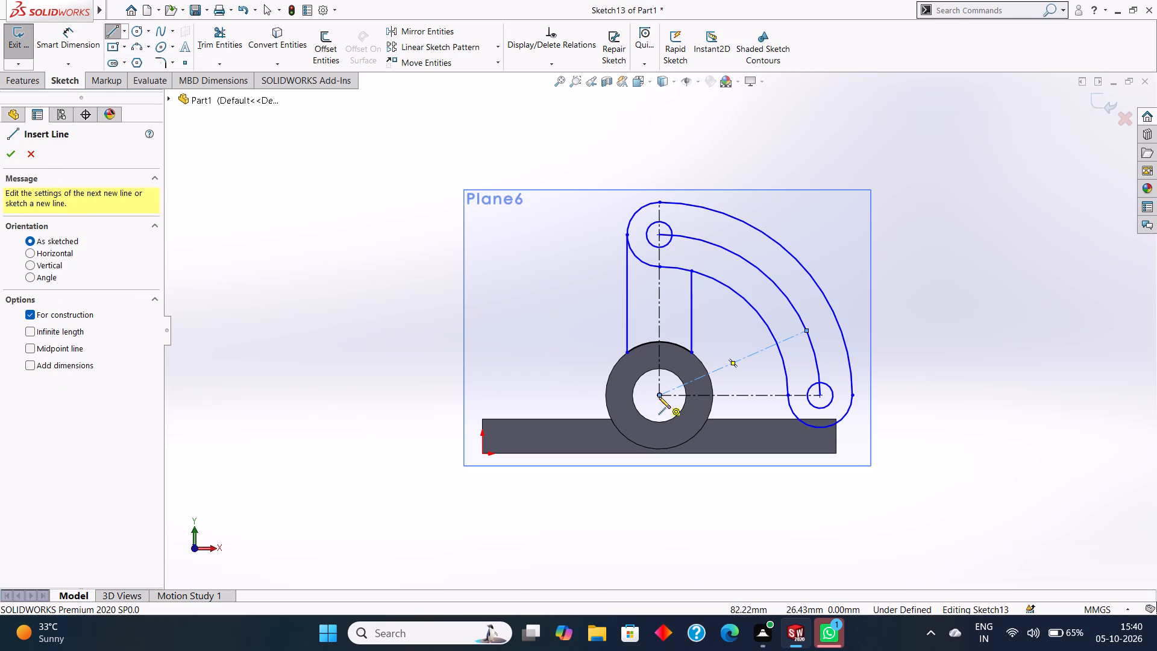
pyautogui.click(659, 397)
pyautogui.click(759, 271)
pyautogui.press('Escape')
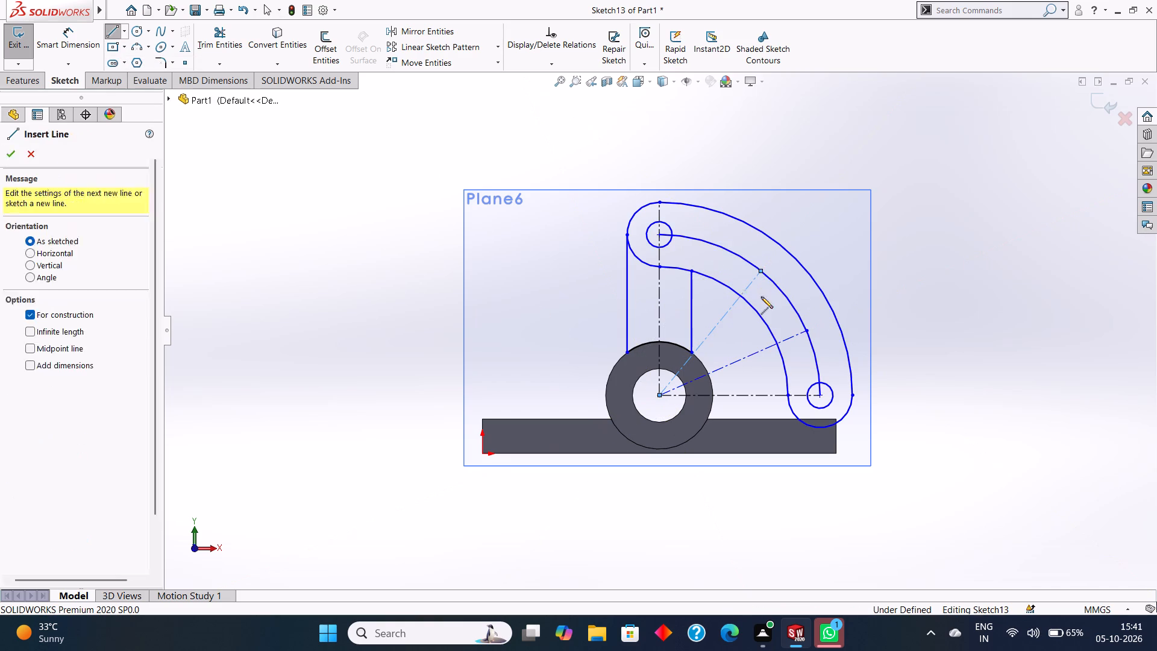
pyautogui.press('Escape')
# Dimension the angle between the horizontal centreline and the lower angled centreline as 30 degrees.
pyautogui.click(90, 32)
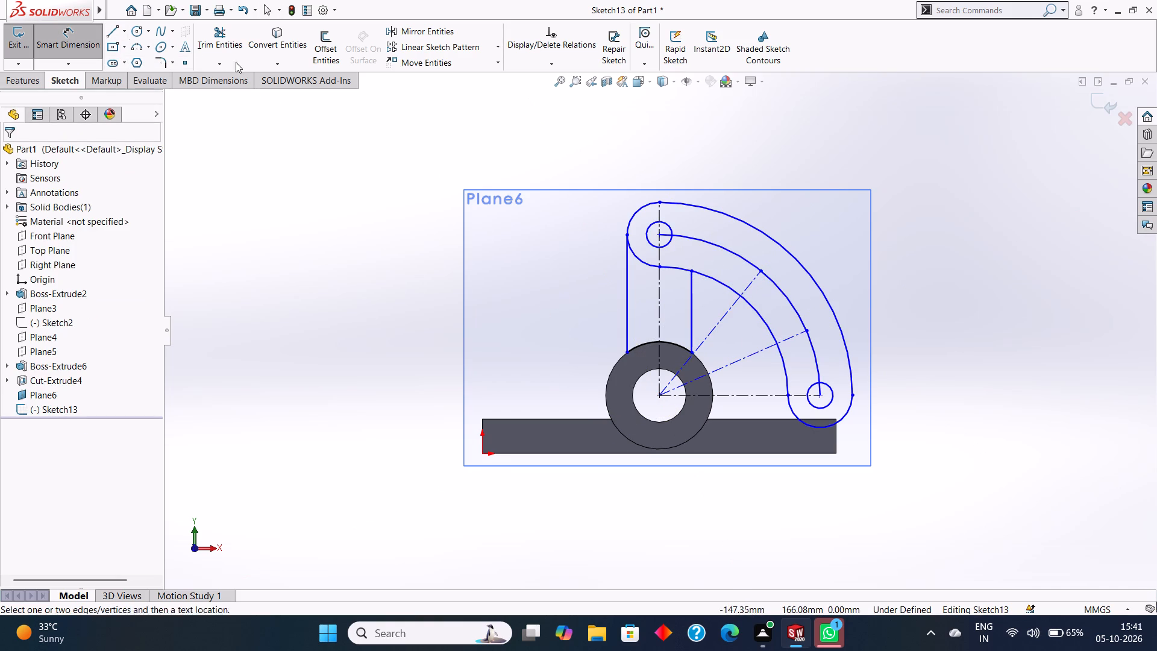
pyautogui.click(767, 397)
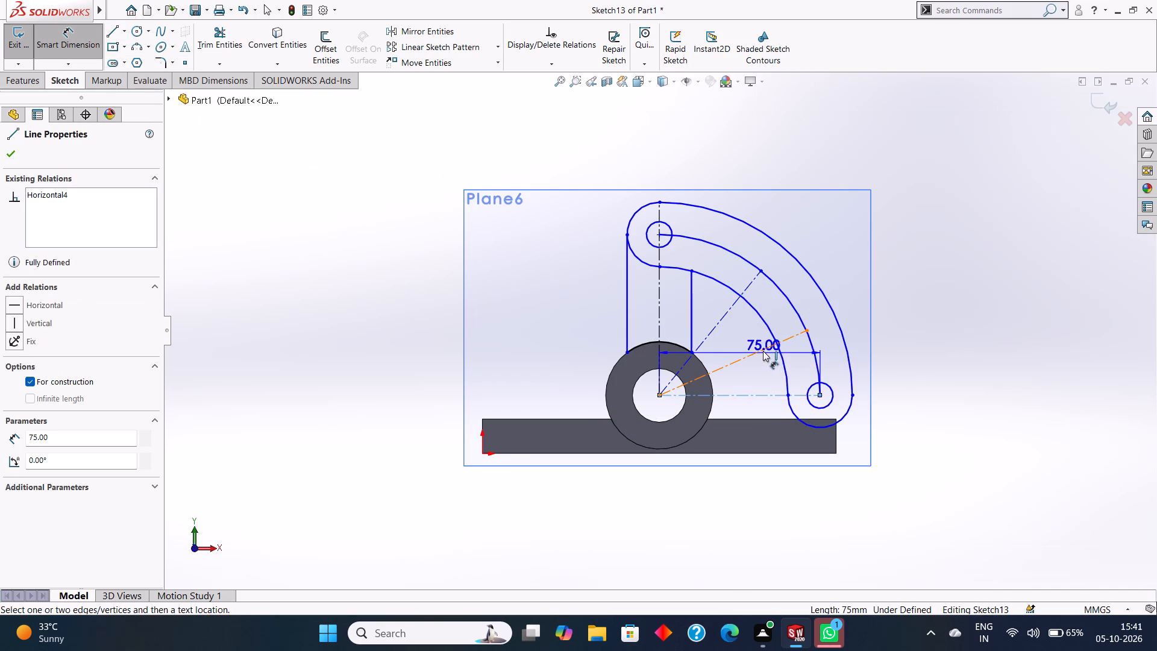
pyautogui.click(763, 349)
pyautogui.click(769, 368)
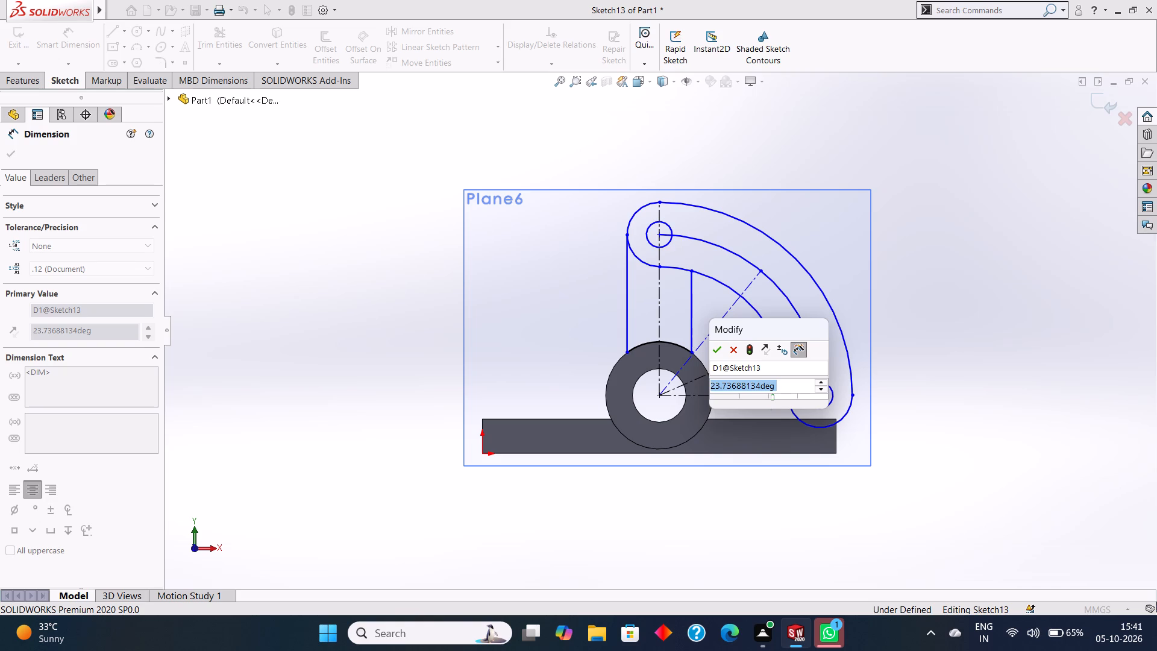
pyautogui.write('30')
pyautogui.press('Return')
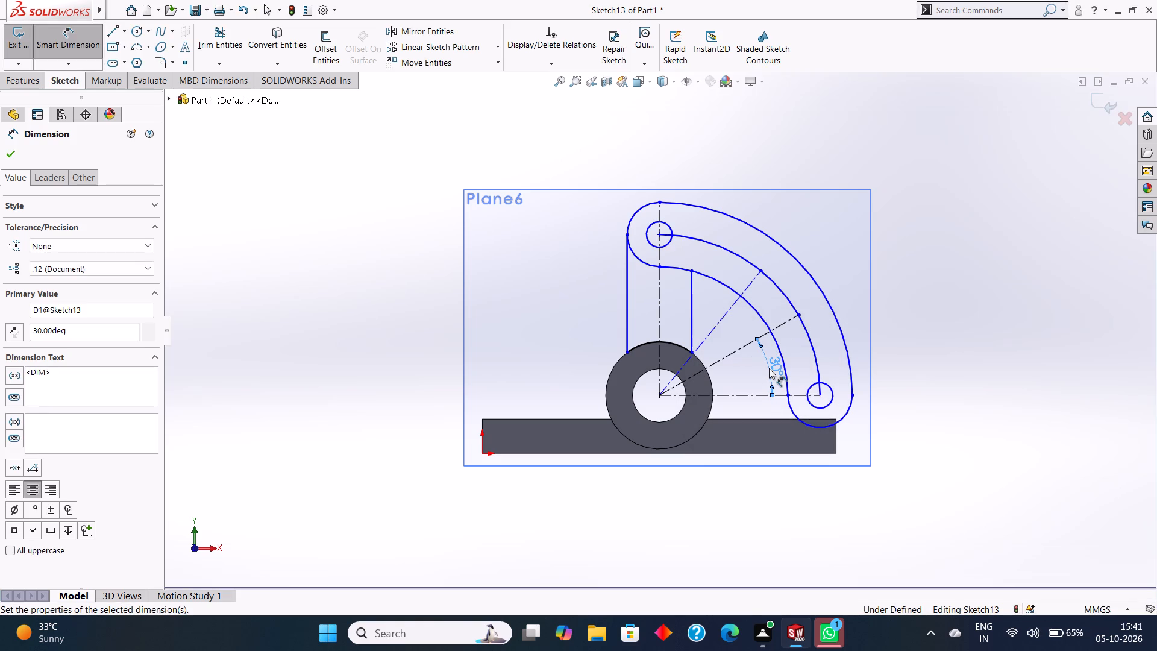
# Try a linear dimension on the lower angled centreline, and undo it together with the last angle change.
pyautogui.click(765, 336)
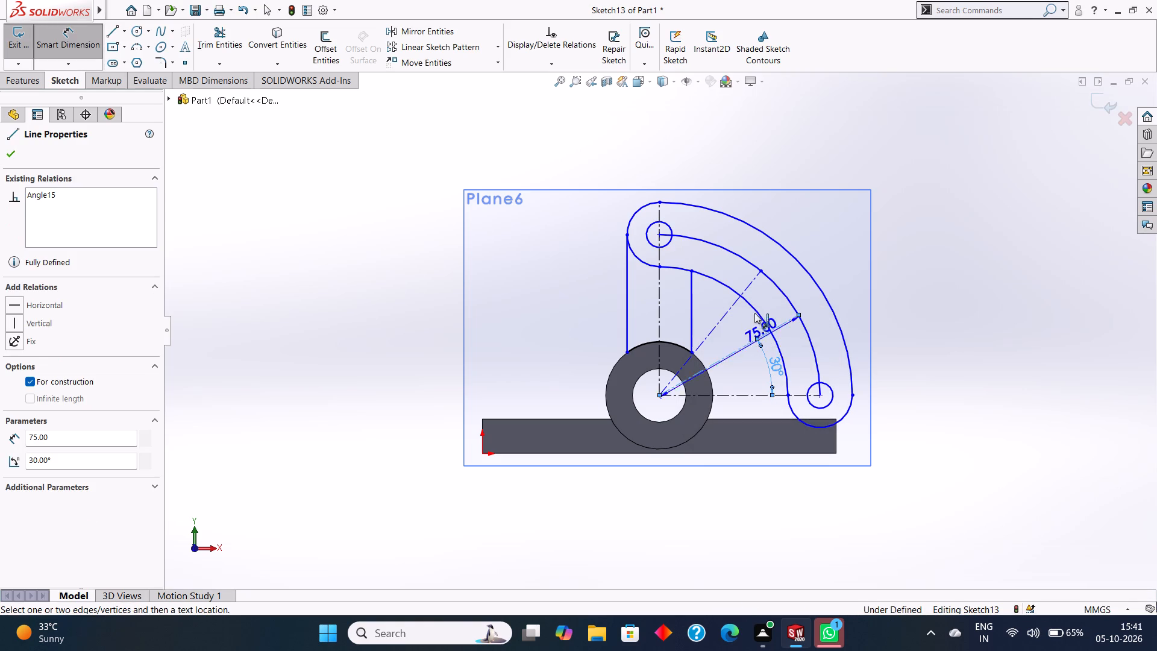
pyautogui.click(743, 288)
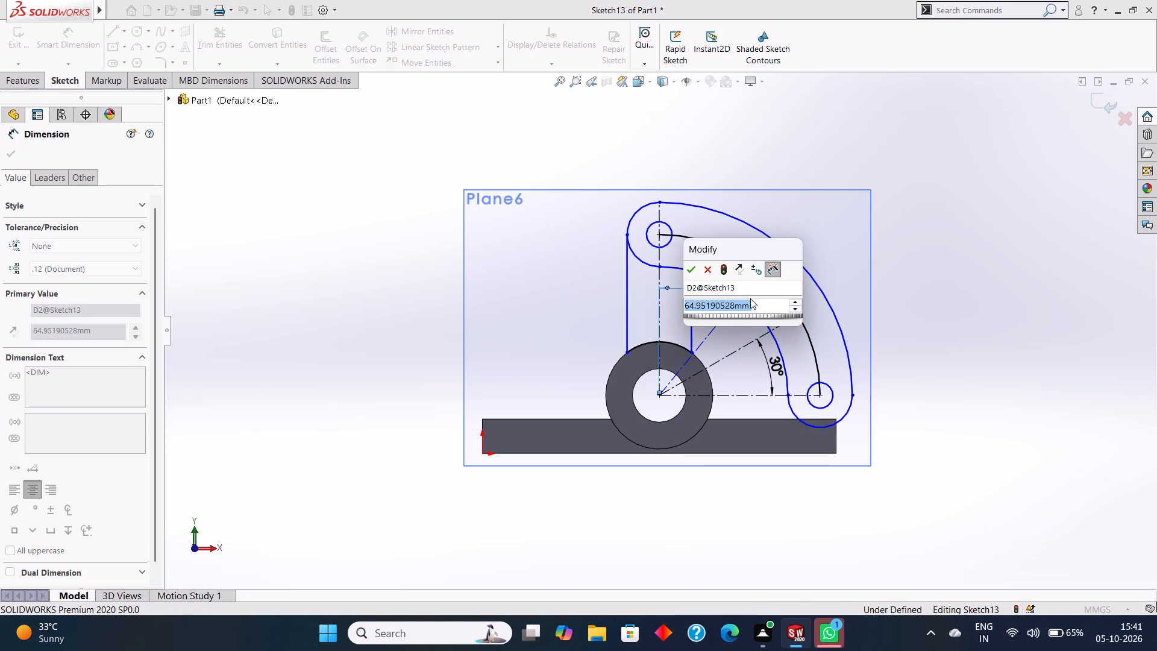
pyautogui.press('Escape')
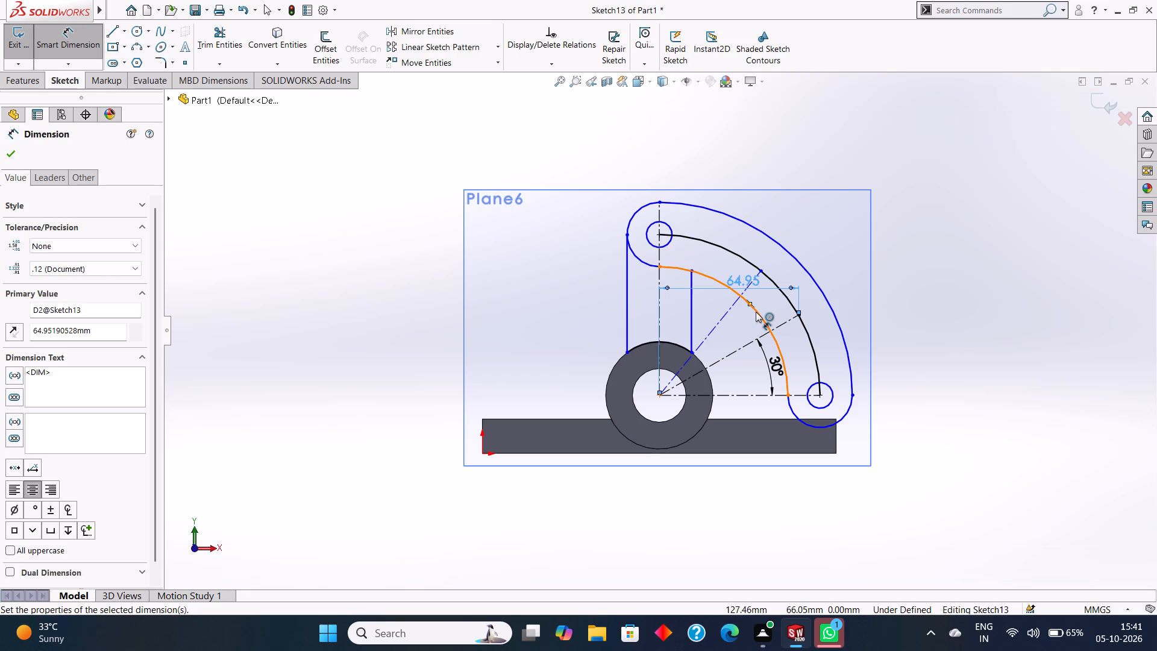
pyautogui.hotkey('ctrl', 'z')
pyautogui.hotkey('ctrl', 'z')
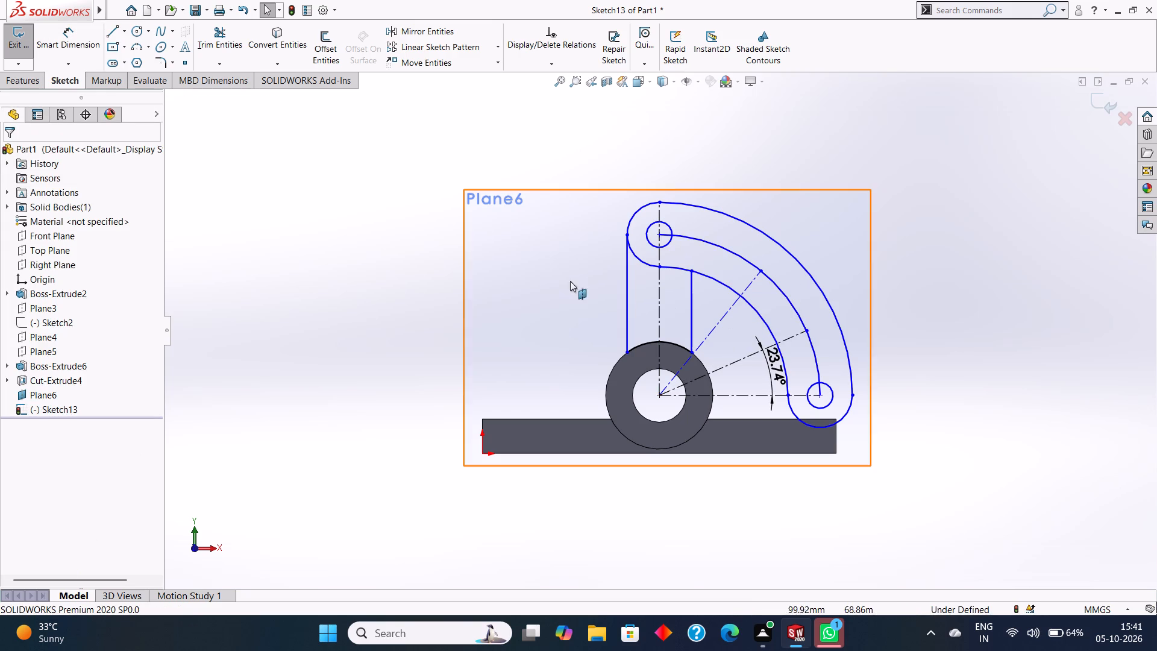
# Set the angle between the horizontal centreline and the lower angled centreline to 30 degrees.
pyautogui.click(60, 37)
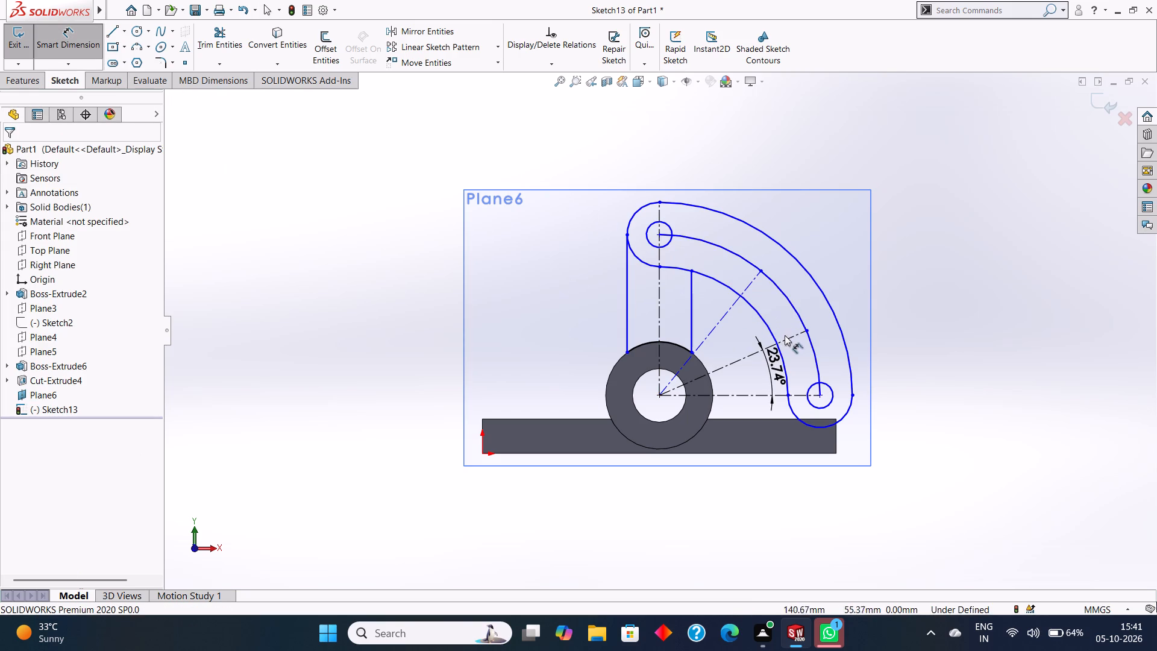
pyautogui.click(791, 337)
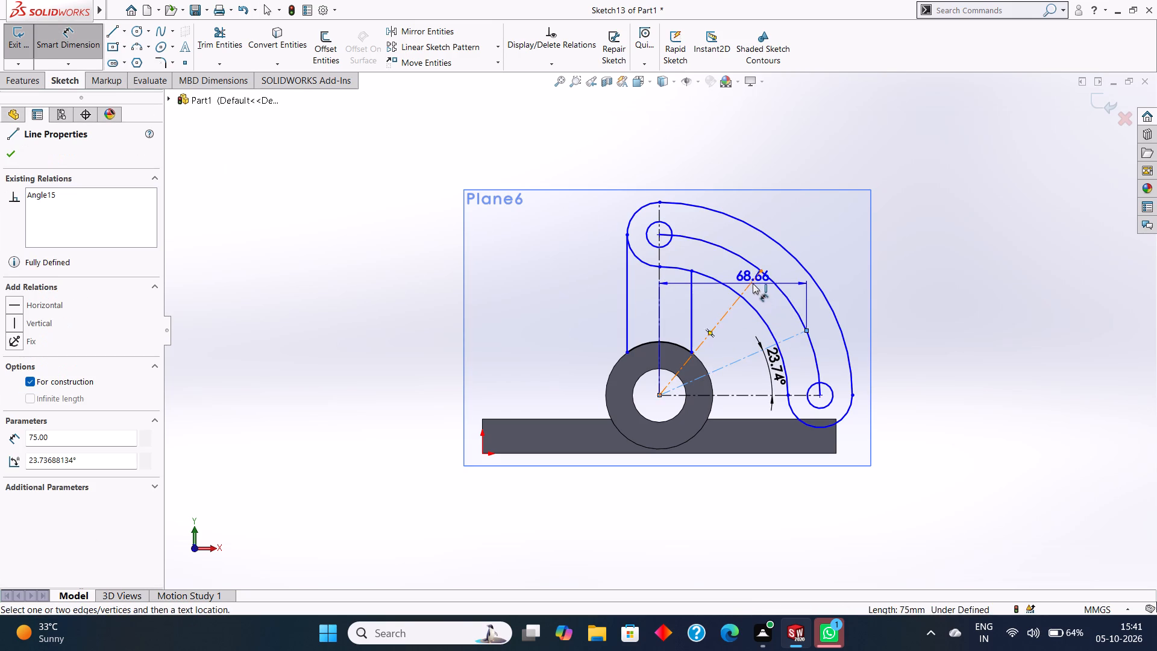
pyautogui.press('Escape')
pyautogui.doubleClick(770, 360)
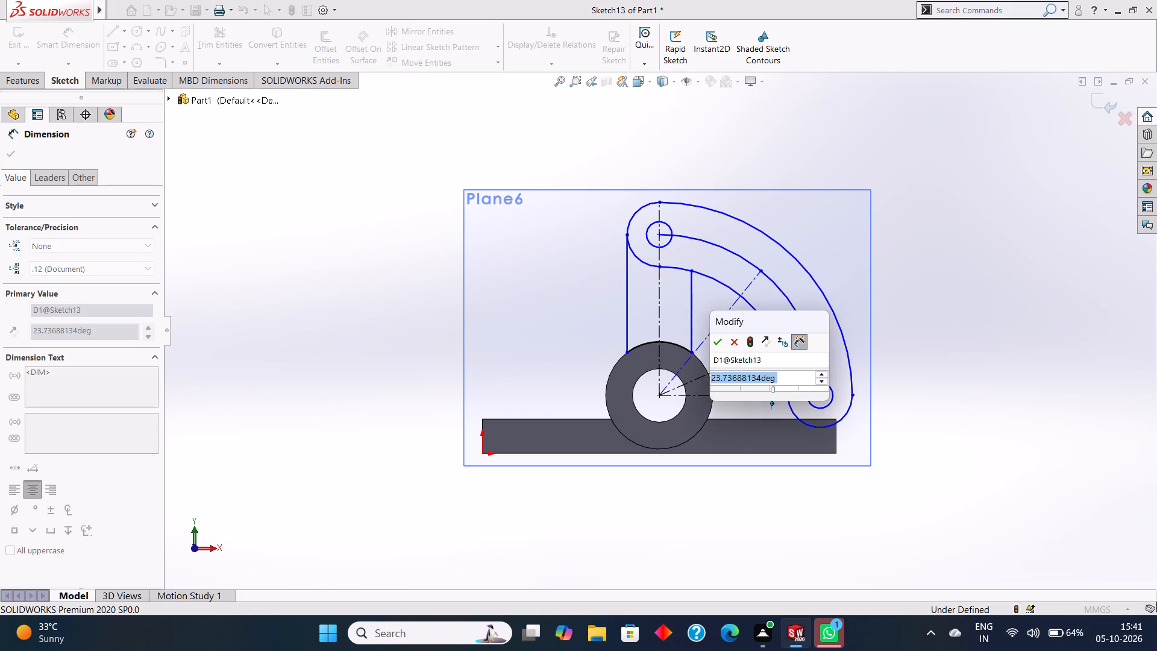
pyautogui.write('30')
pyautogui.press('Return')
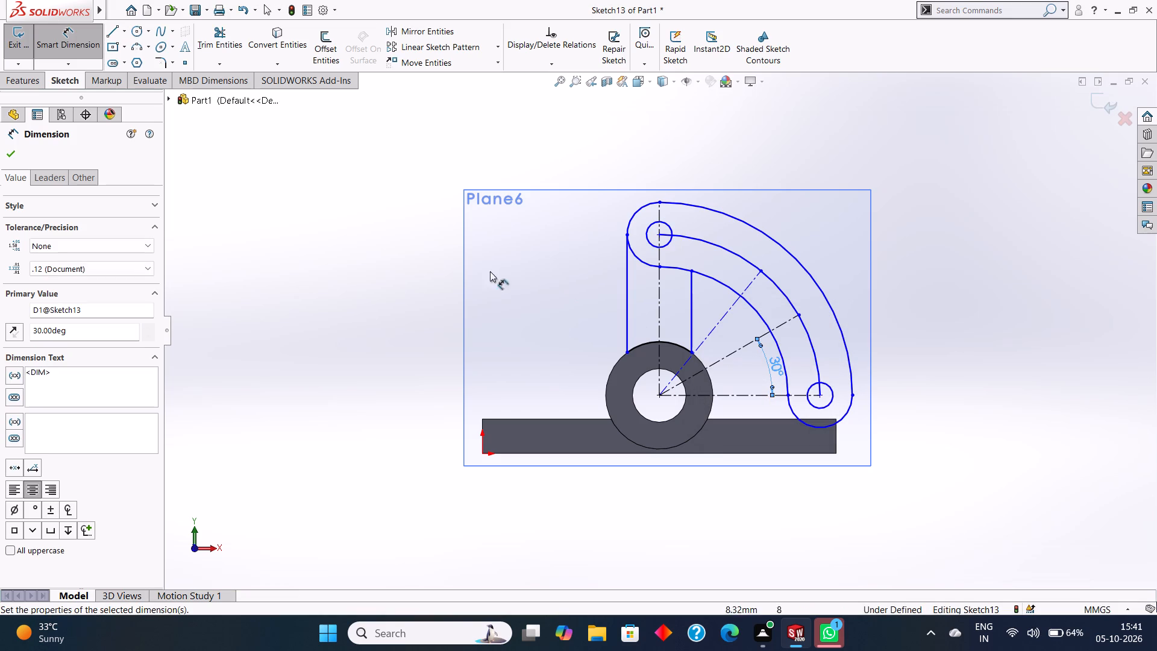
# Dimension the angle between the two angled centrelines as 30 degrees.
pyautogui.click(782, 322)
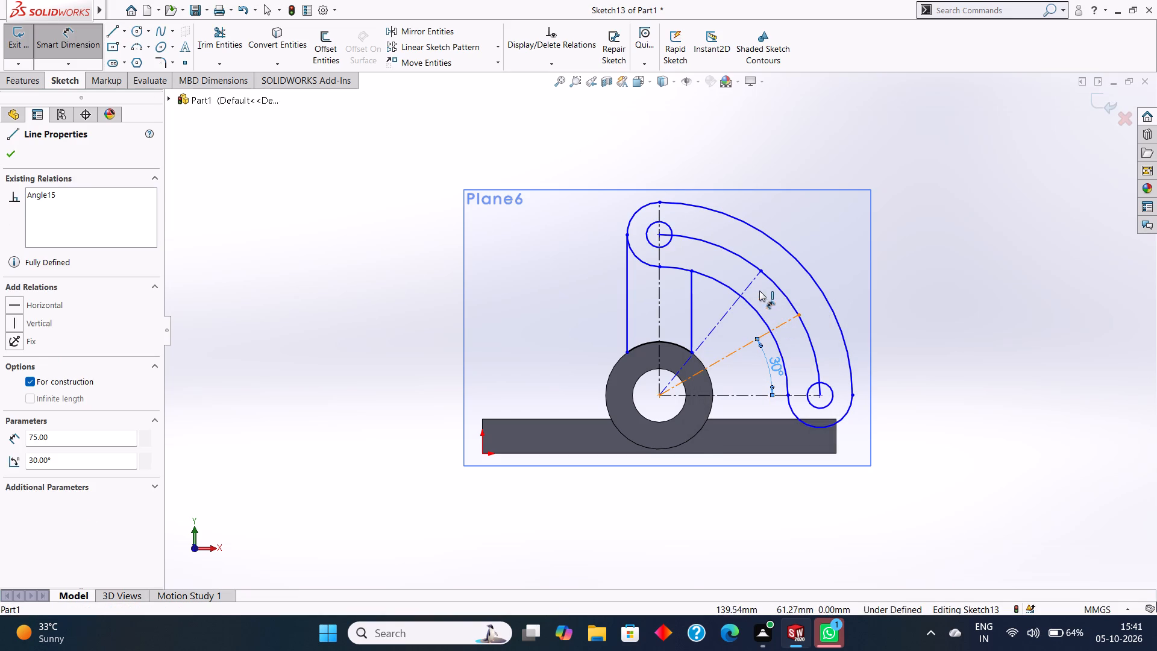
pyautogui.click(753, 280)
pyautogui.click(759, 295)
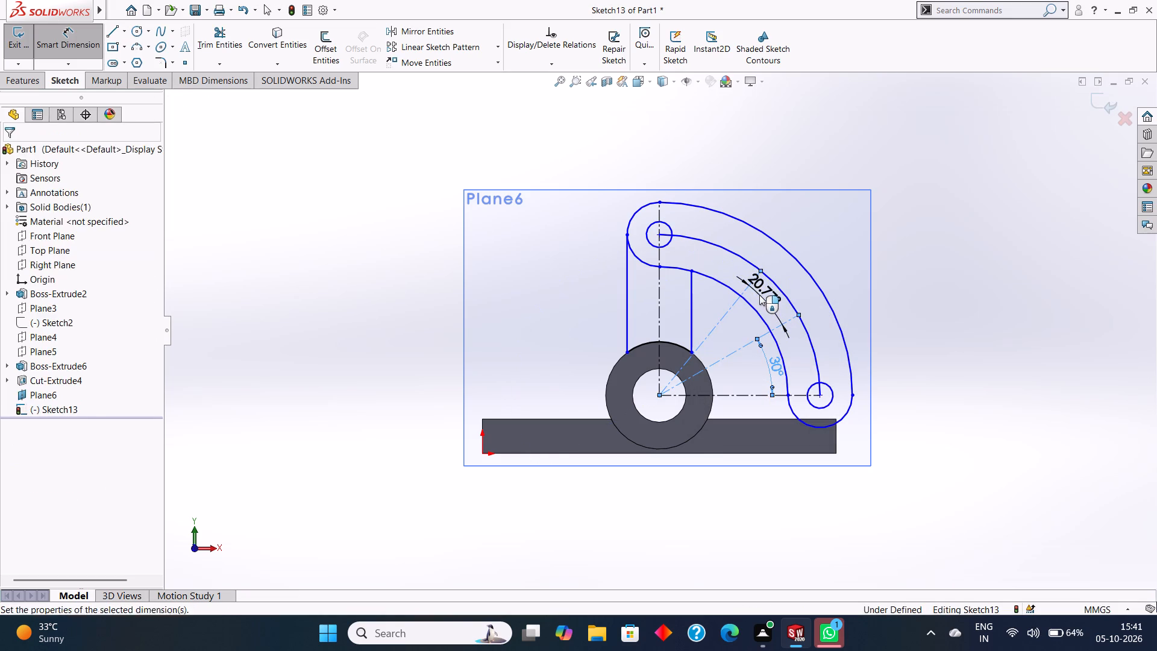
pyautogui.write('30')
pyautogui.press('Return')
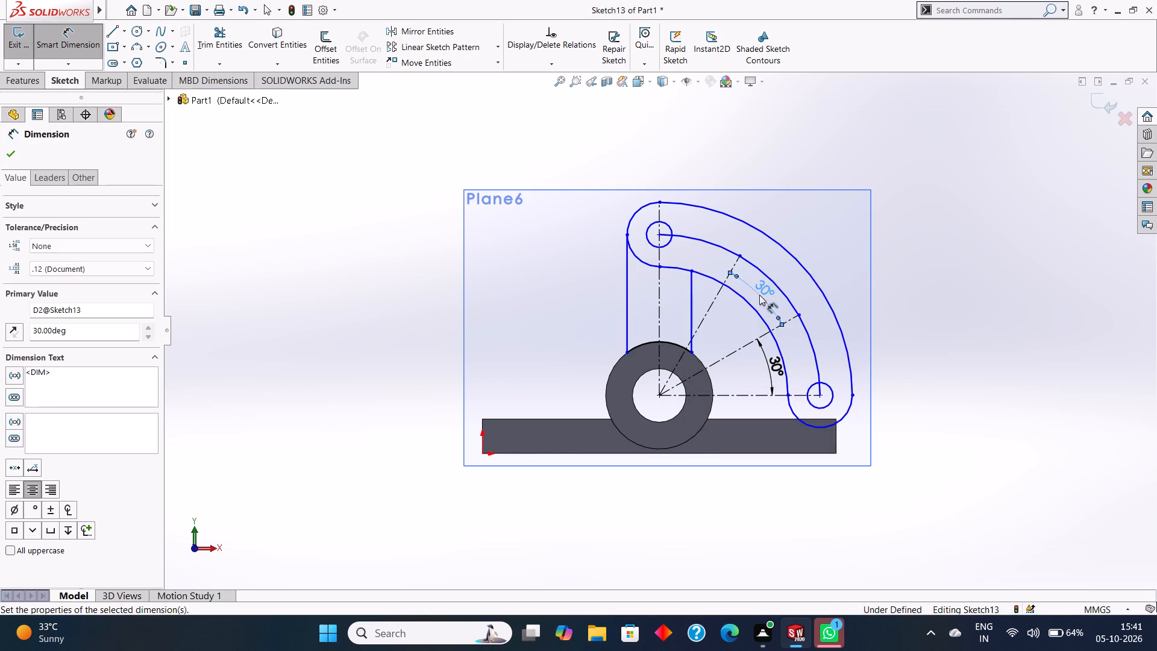
pyautogui.click(6, 156)
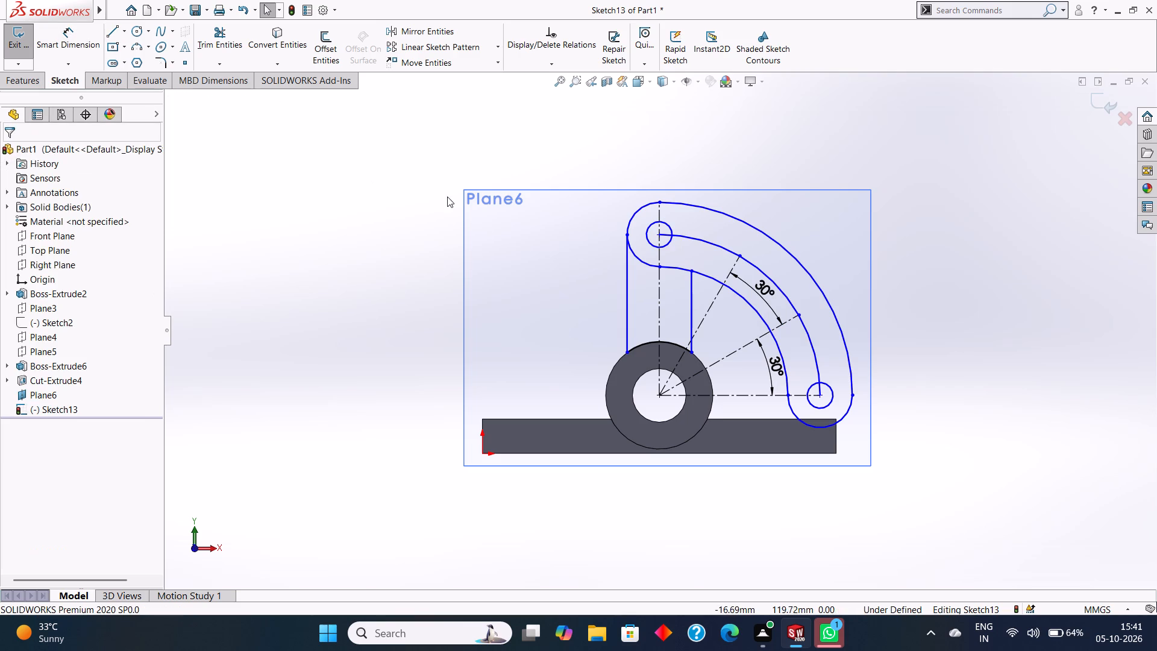
# Draw two circles of 6 mm radius, centred where the angled centrelines meet the arm's middle arc.
pyautogui.click(137, 26)
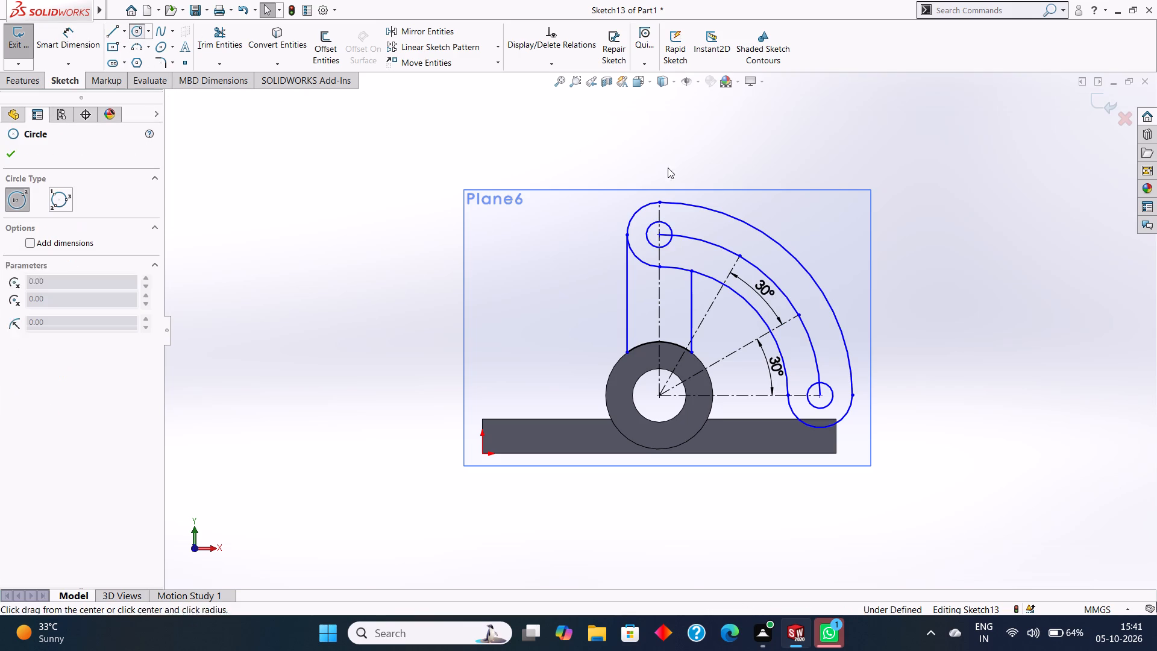
pyautogui.moveTo(801, 316); pyautogui.dragTo(810, 324)
pyautogui.press('6')
pyautogui.press('Return')
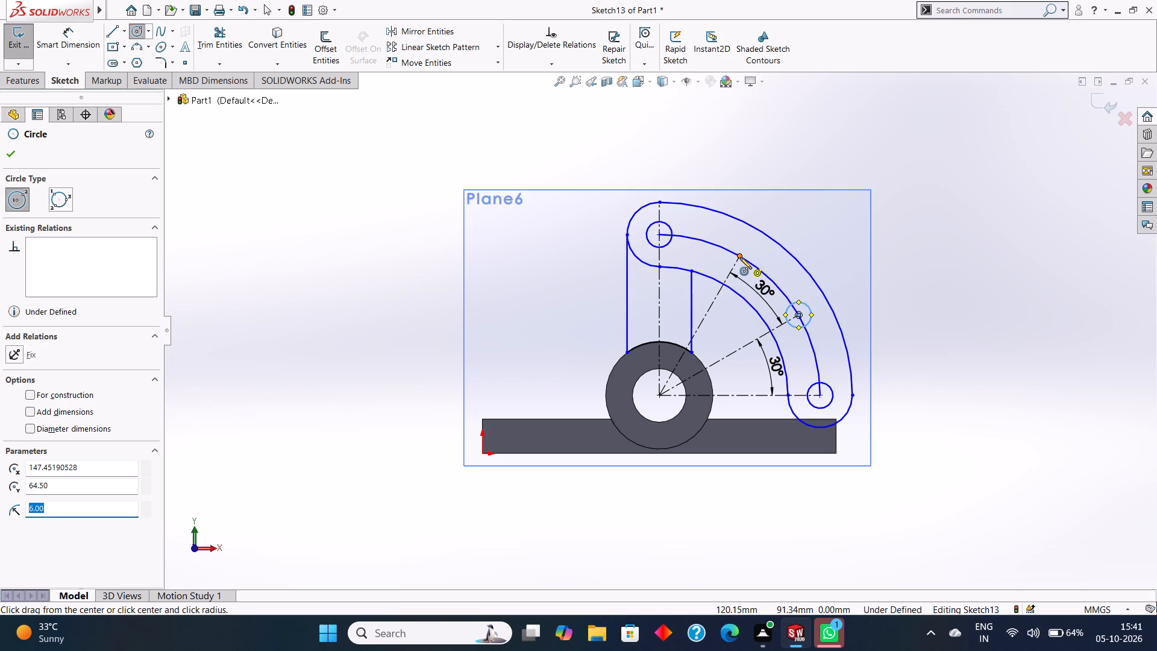
pyautogui.moveTo(740, 257); pyautogui.dragTo(747, 265)
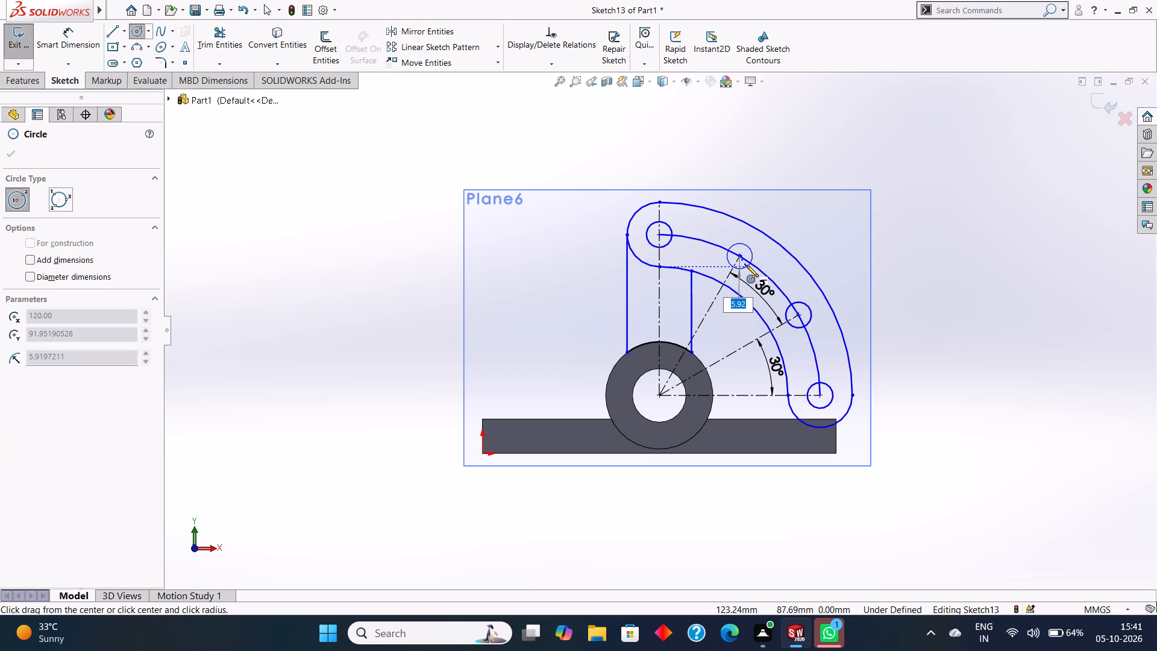
pyautogui.press('6')
pyautogui.press('Return')
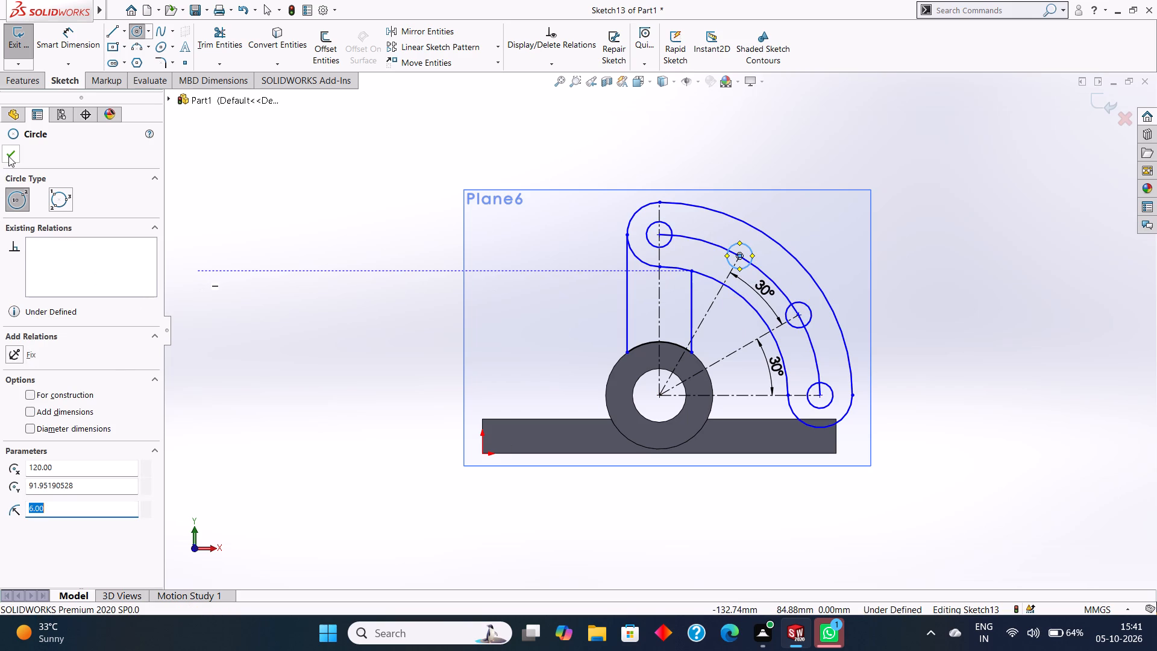
pyautogui.click(8, 156)
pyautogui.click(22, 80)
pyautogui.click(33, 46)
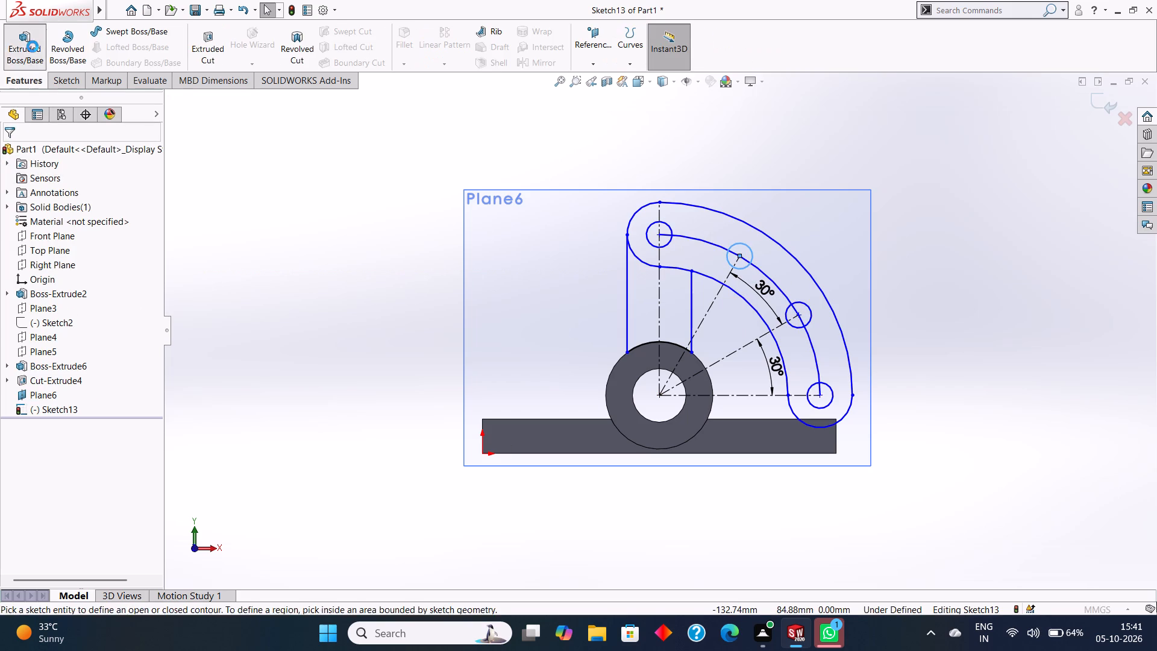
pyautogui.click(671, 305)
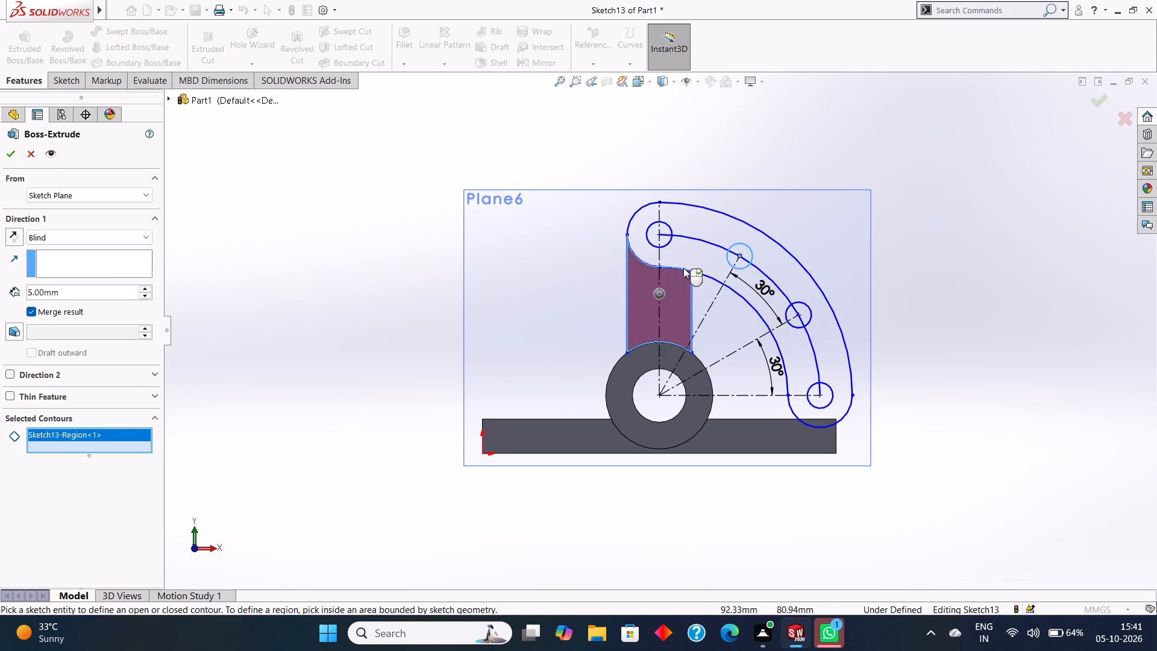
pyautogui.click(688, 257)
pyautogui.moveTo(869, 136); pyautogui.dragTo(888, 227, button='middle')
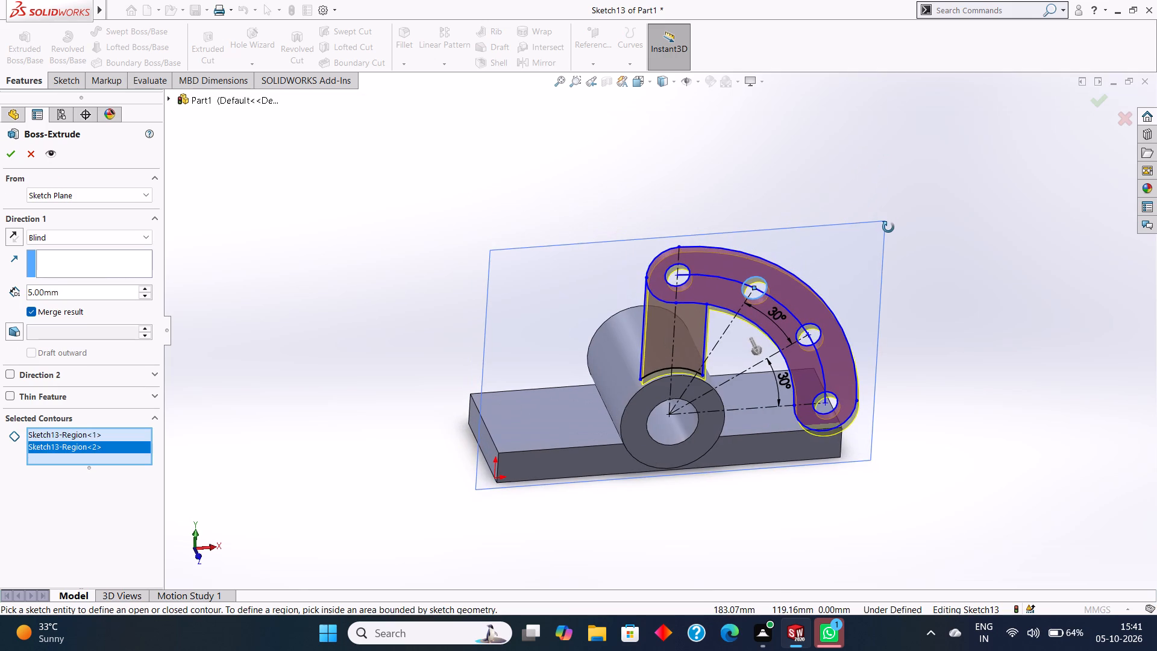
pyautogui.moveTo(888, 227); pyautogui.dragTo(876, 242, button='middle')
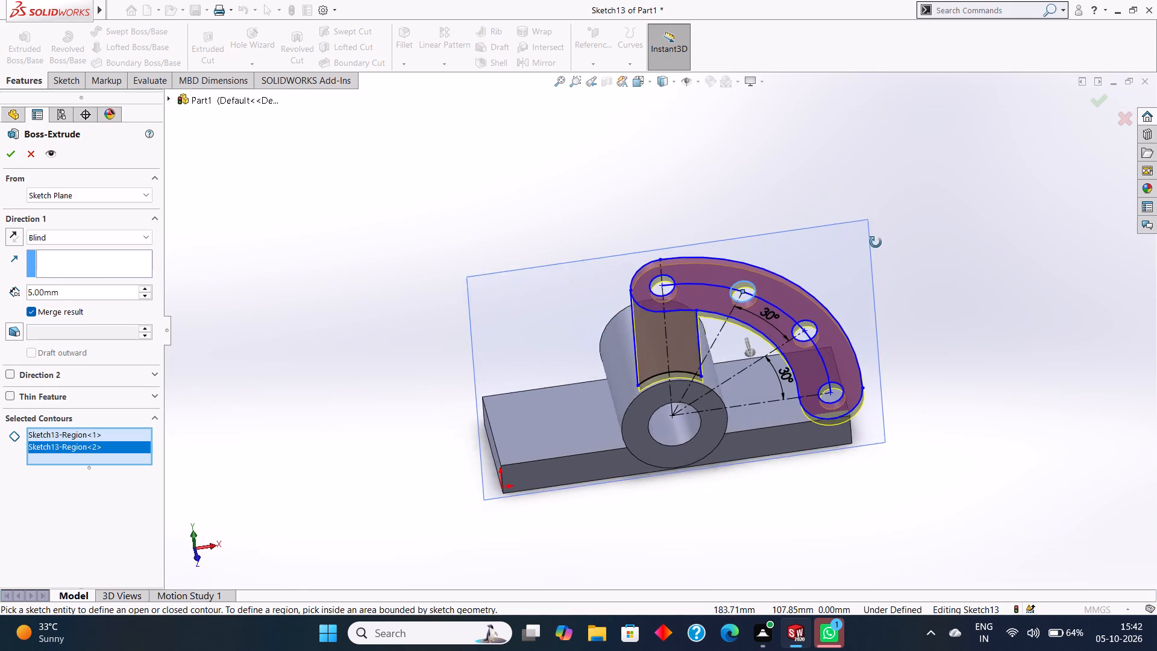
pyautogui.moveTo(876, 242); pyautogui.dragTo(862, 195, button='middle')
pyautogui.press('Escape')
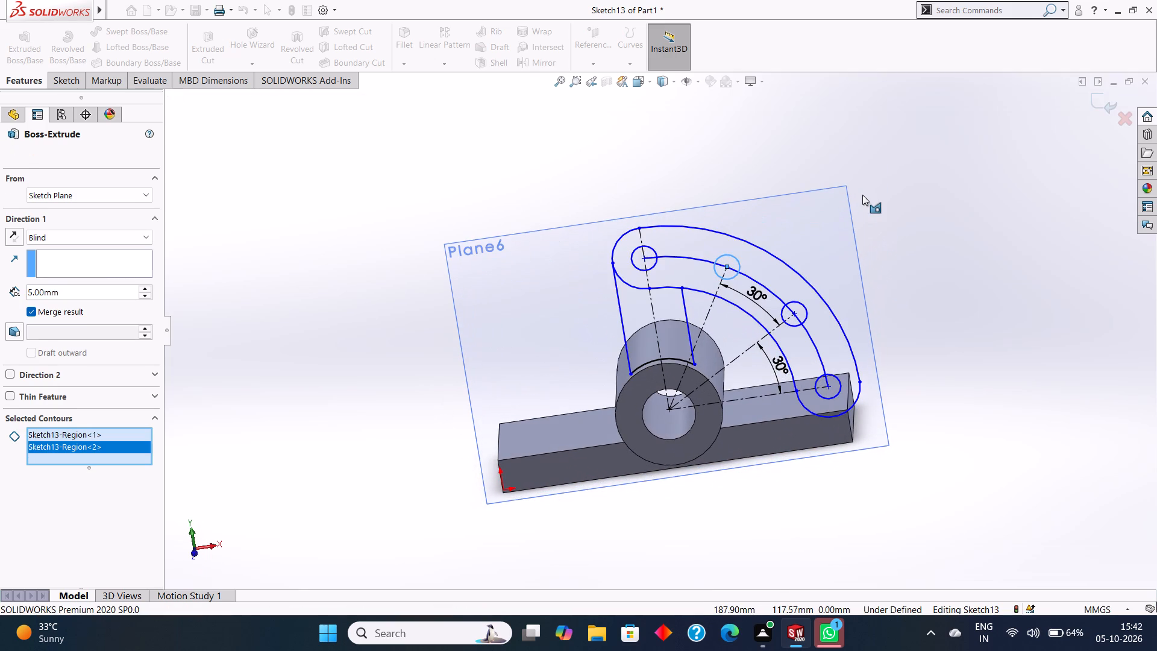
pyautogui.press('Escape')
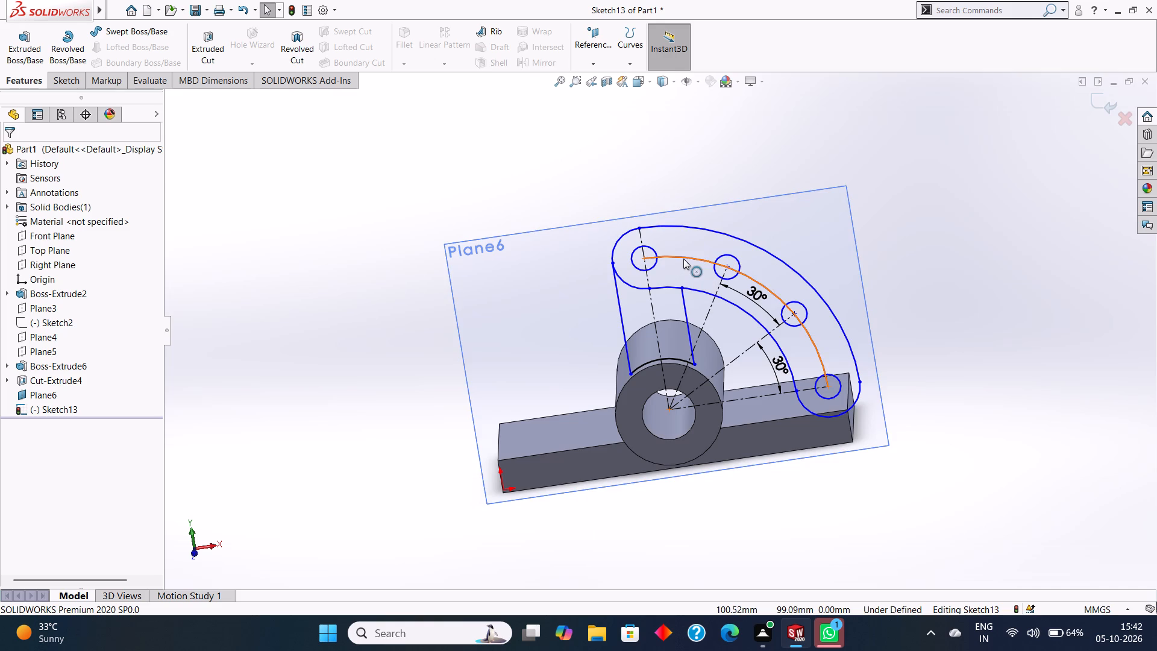
# Convert the arm's middle arc through the hole centres to construction geometry.
pyautogui.rightClick(683, 259)
pyautogui.click(715, 242)
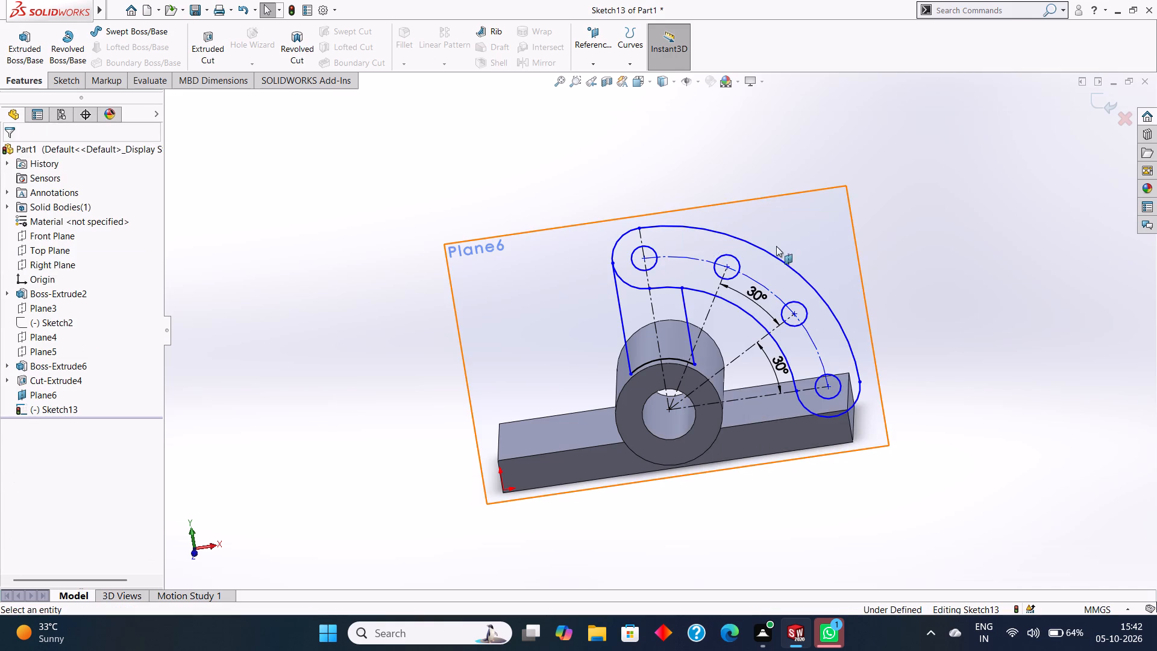
pyautogui.press('Escape')
pyautogui.press('Escape')
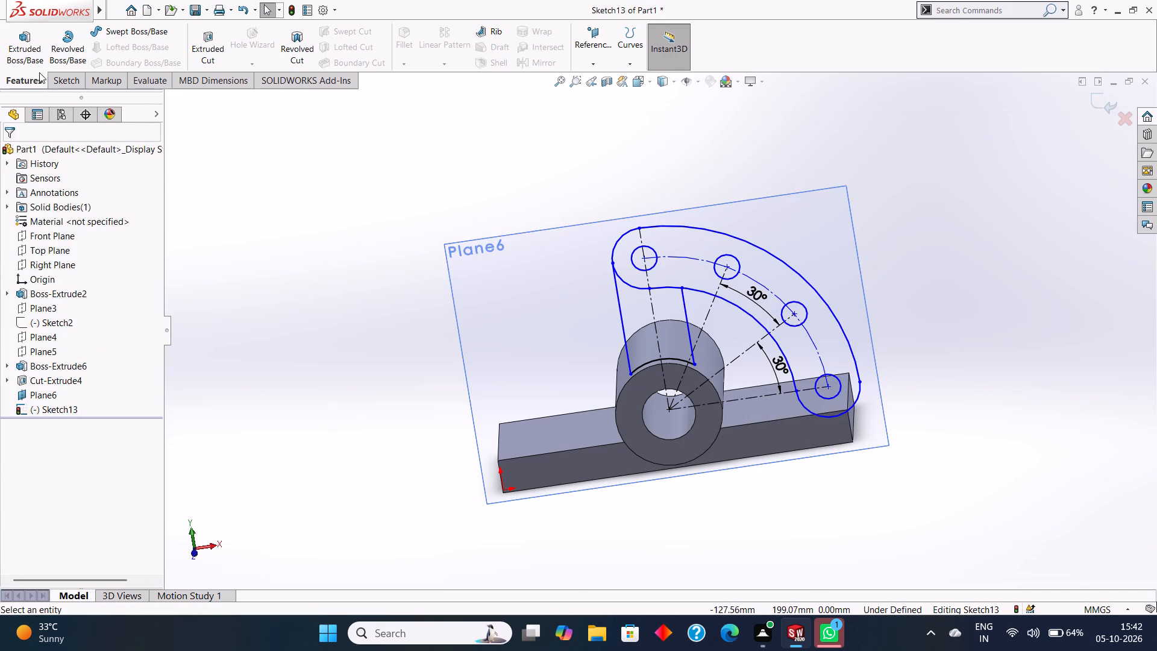
# Extrude the upright and the curved arm regions of the sketch as a 5 mm blind boss, leaving the four holes open.
pyautogui.click(22, 48)
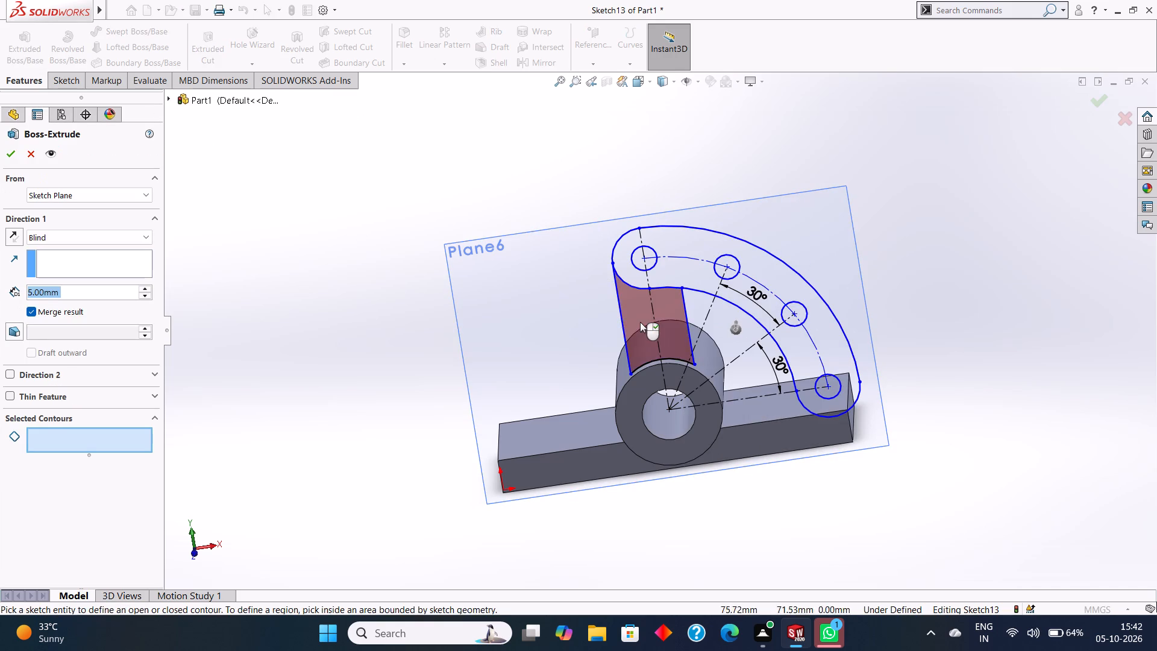
pyautogui.click(640, 322)
pyautogui.click(663, 276)
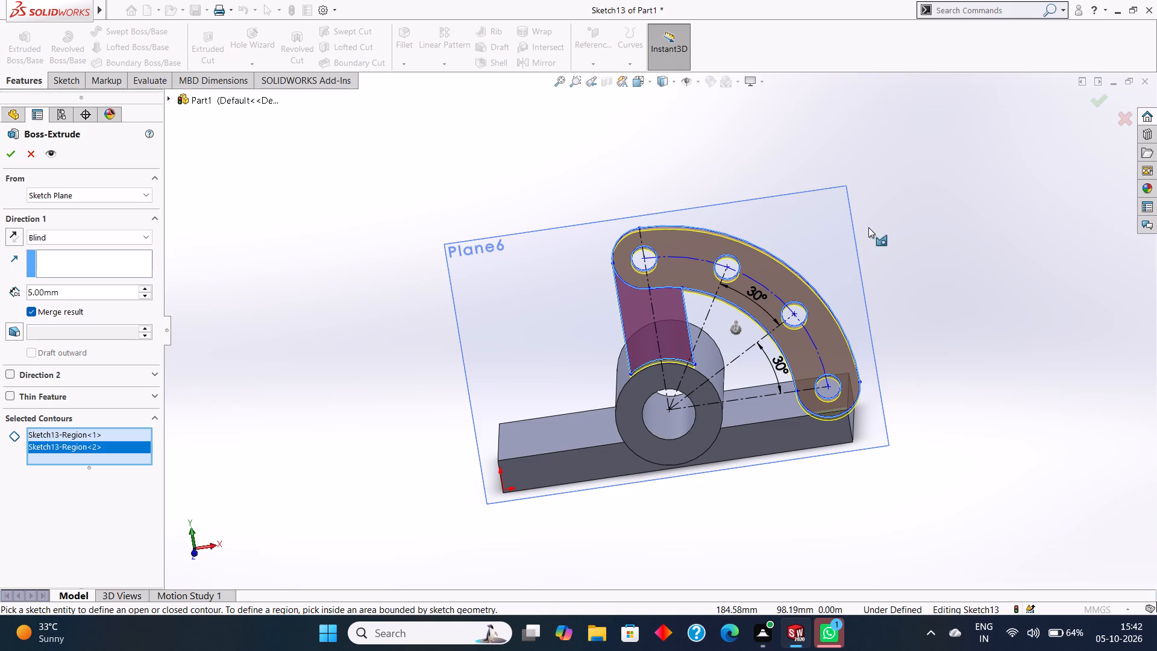
pyautogui.moveTo(910, 203); pyautogui.dragTo(955, 358, button='middle')
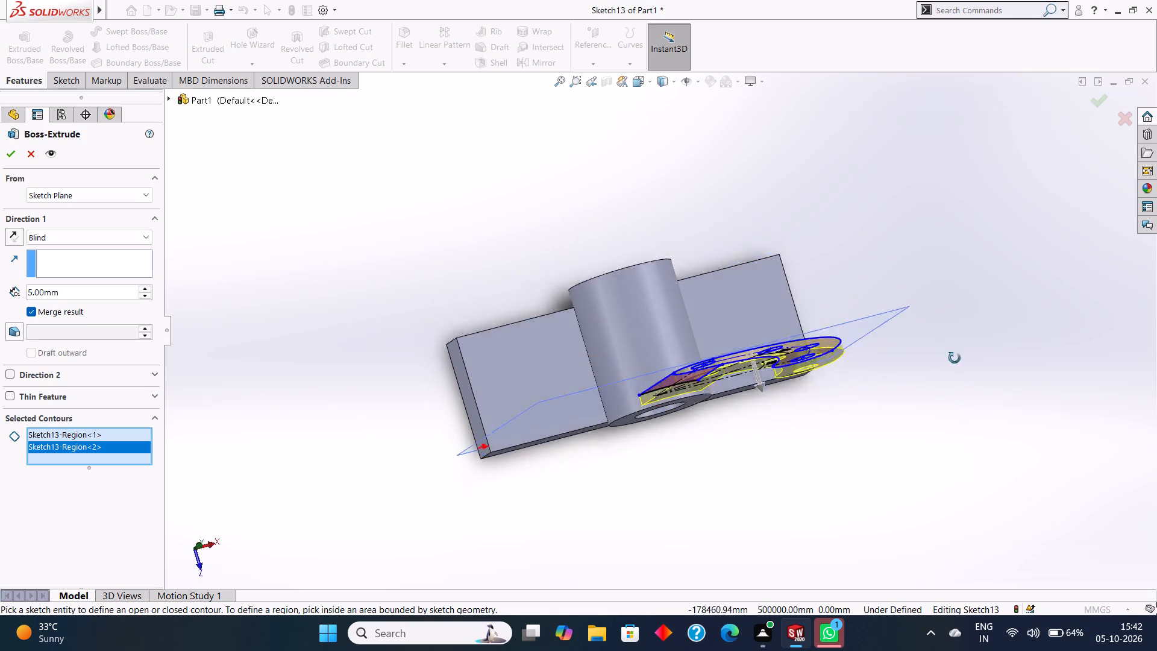
pyautogui.moveTo(955, 358); pyautogui.dragTo(955, 304, button='middle')
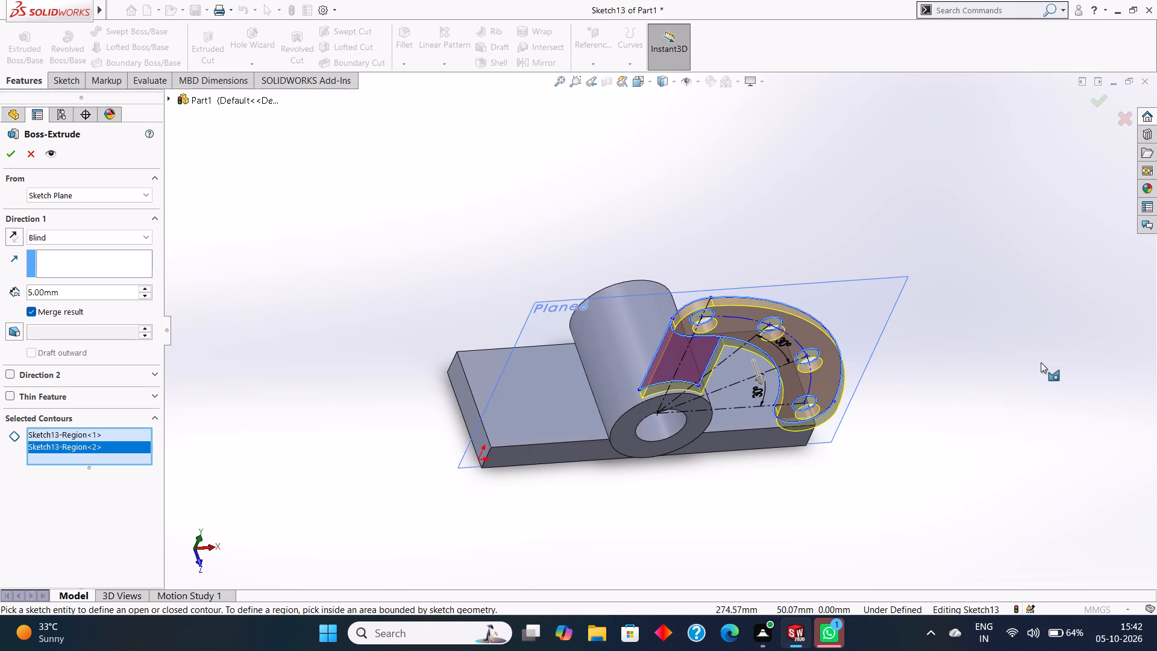
pyautogui.scroll(1, 1036, 366)
pyautogui.moveTo(1036, 366); pyautogui.dragTo(1097, 373, button='middle')
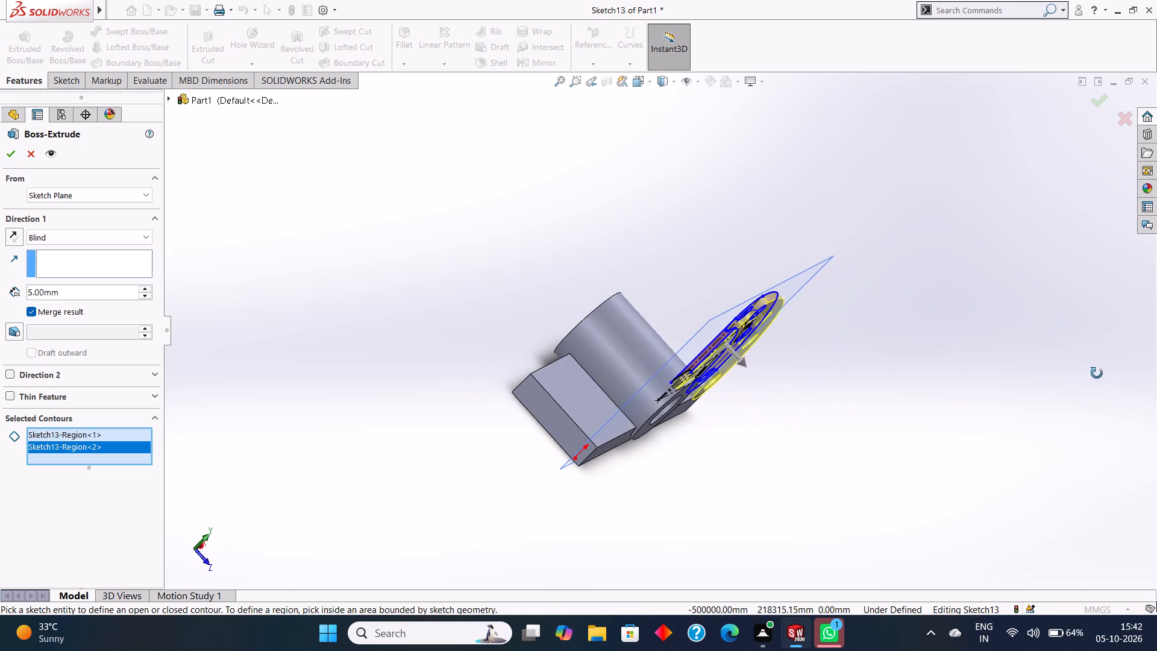
pyautogui.moveTo(1097, 373); pyautogui.dragTo(1091, 364, button='middle')
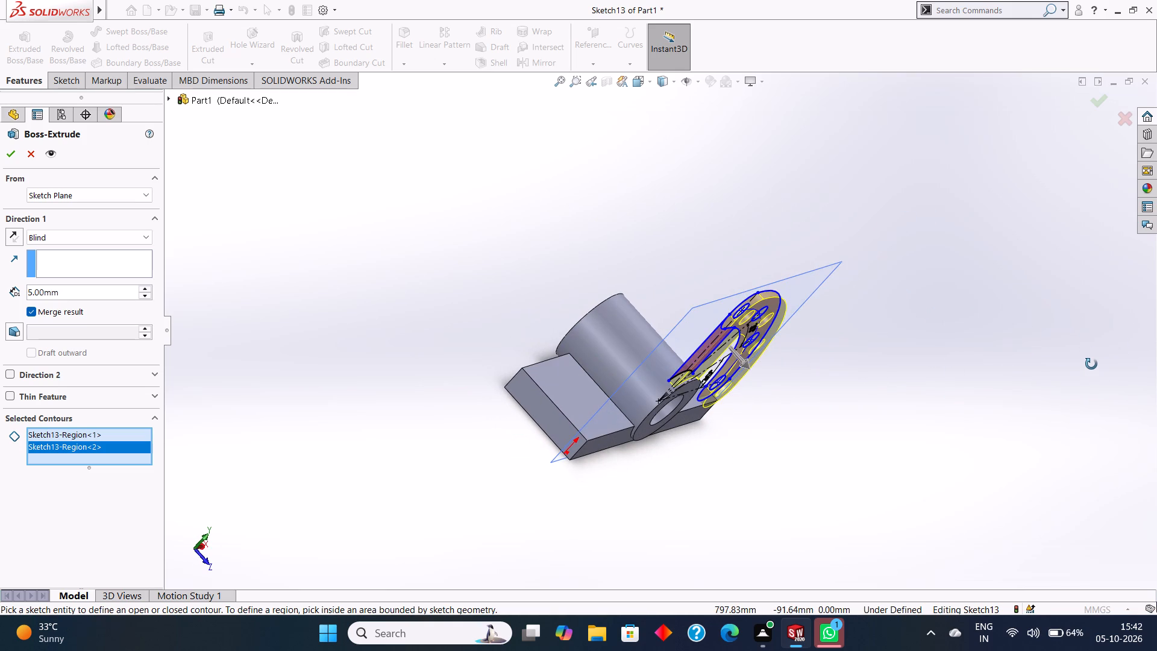
pyautogui.moveTo(1091, 364); pyautogui.dragTo(1056, 327, button='middle')
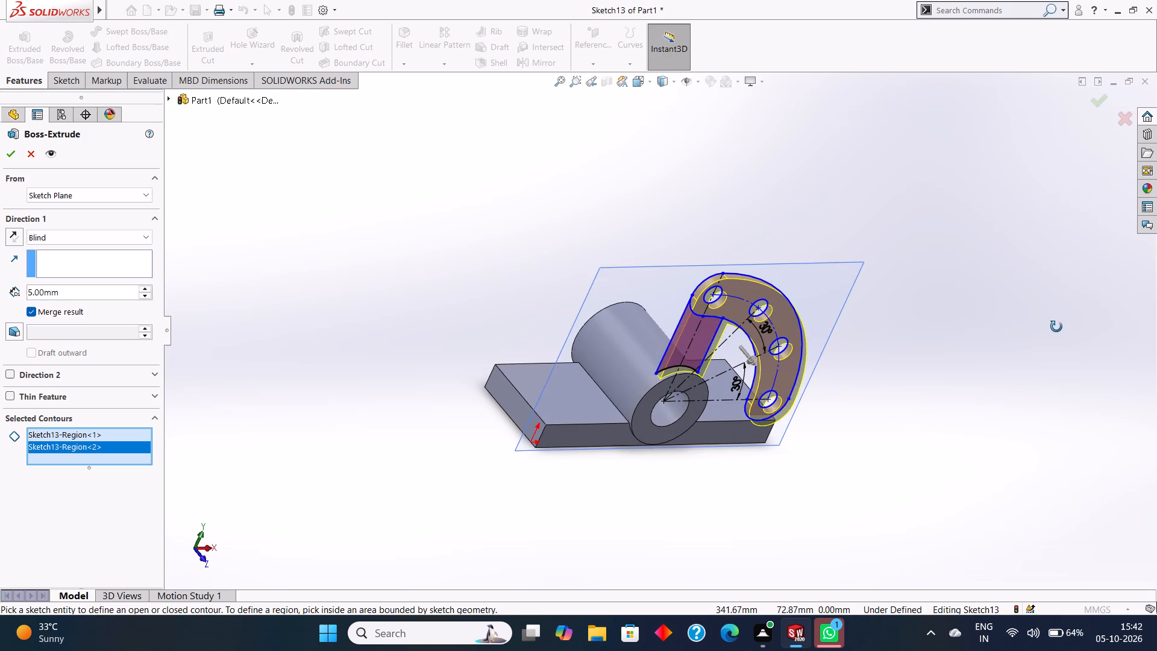
pyautogui.moveTo(1056, 327); pyautogui.dragTo(1050, 327, button='middle')
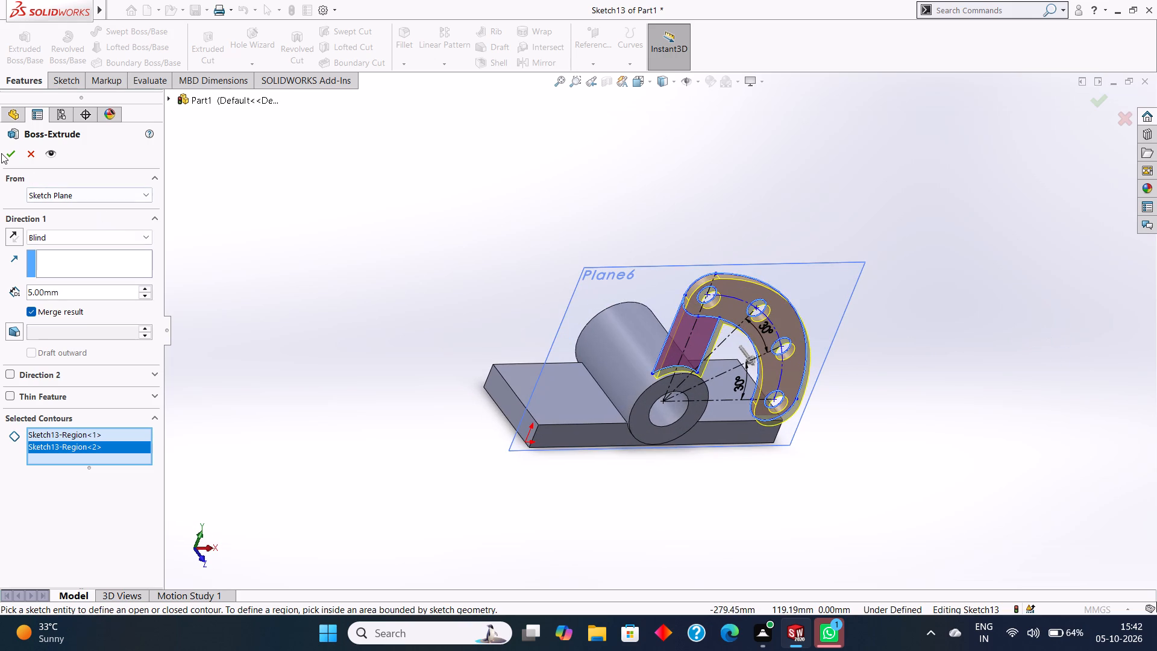
pyautogui.click(5, 156)
pyautogui.click(168, 186)
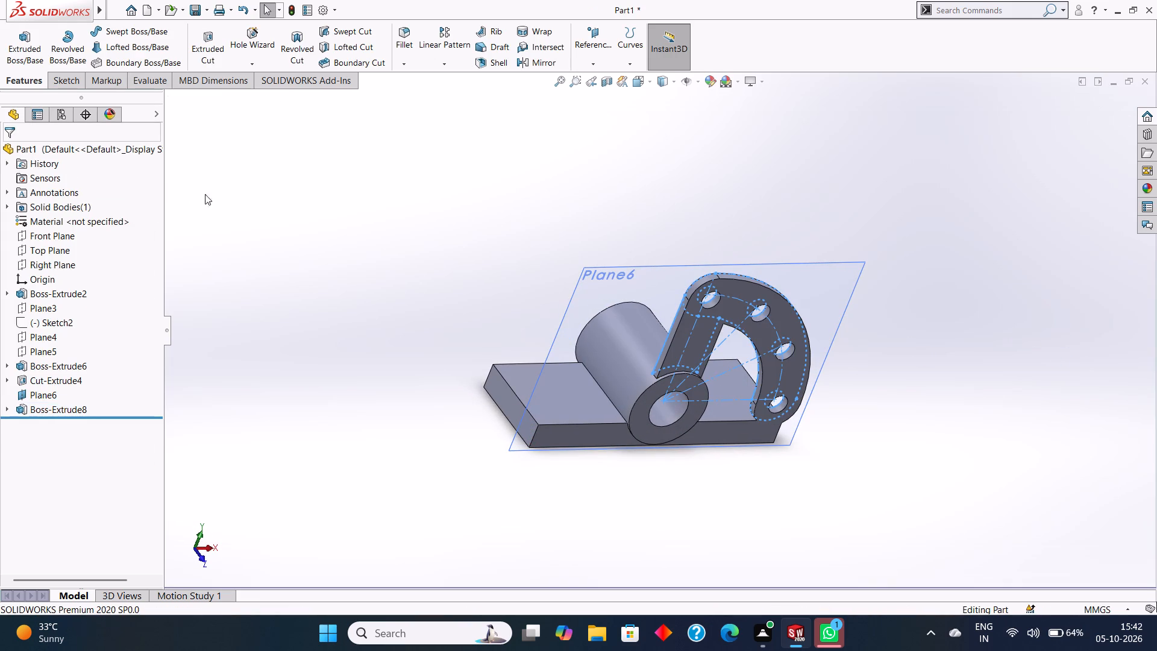
# Hide Plane6, the offset plane that carries the arm's sketch.
pyautogui.moveTo(240, 203); pyautogui.dragTo(233, 288, button='middle')
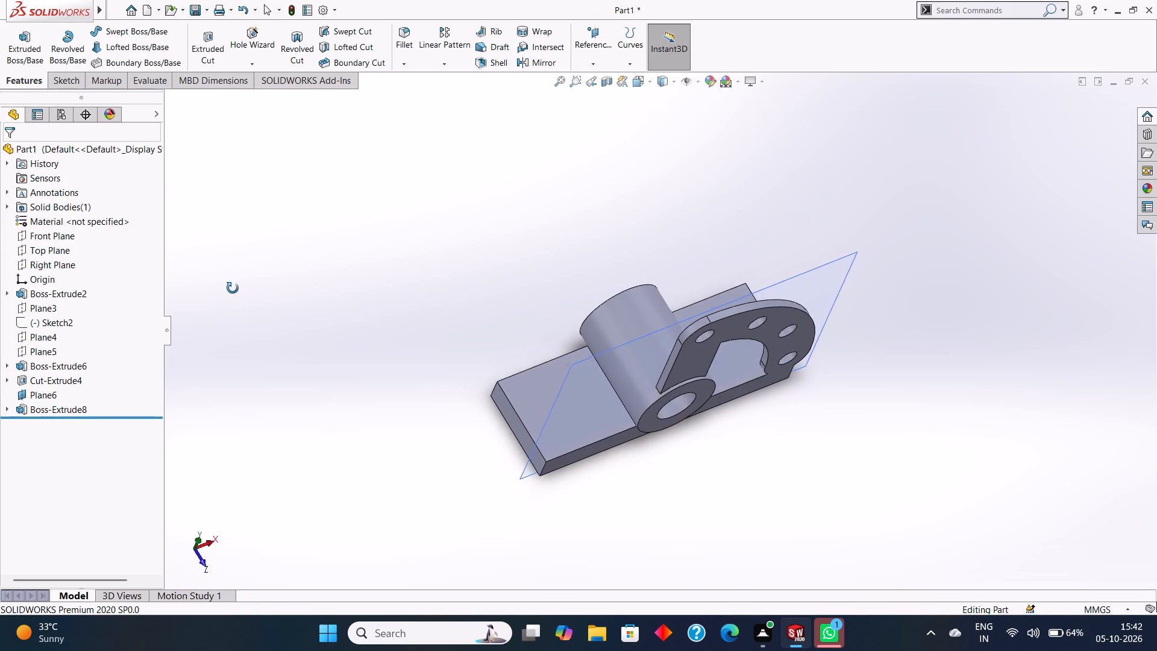
pyautogui.moveTo(233, 288); pyautogui.dragTo(224, 288, button='middle')
pyautogui.moveTo(338, 341); pyautogui.dragTo(314, 185, button='middle')
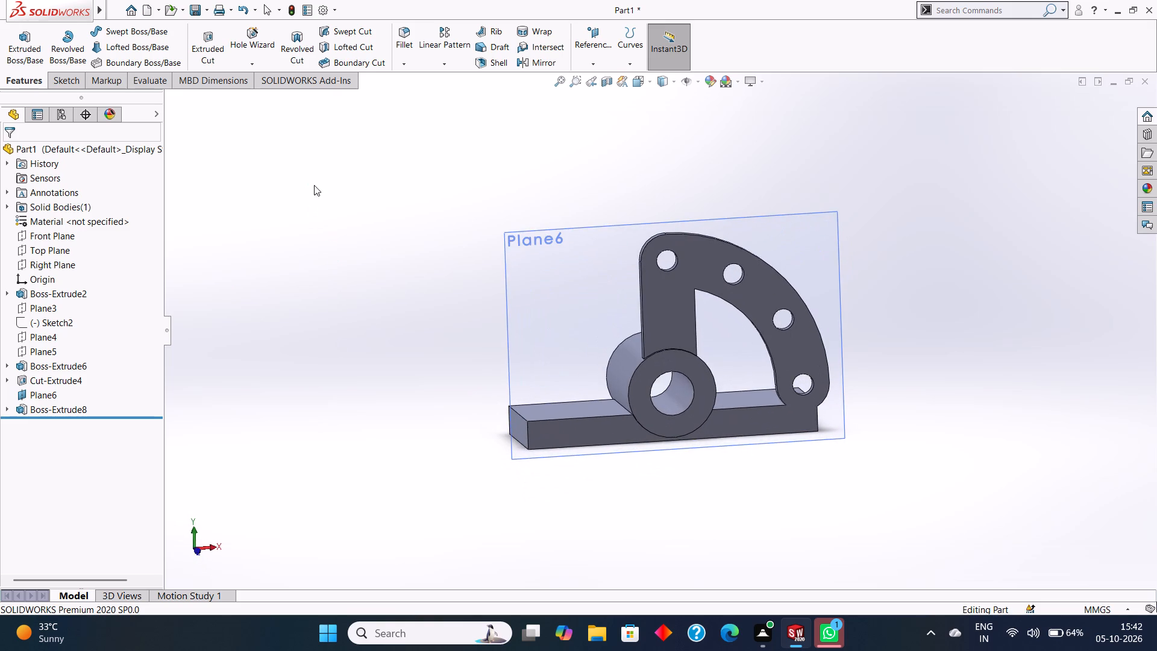
pyautogui.moveTo(353, 289); pyautogui.dragTo(335, 255, button='middle')
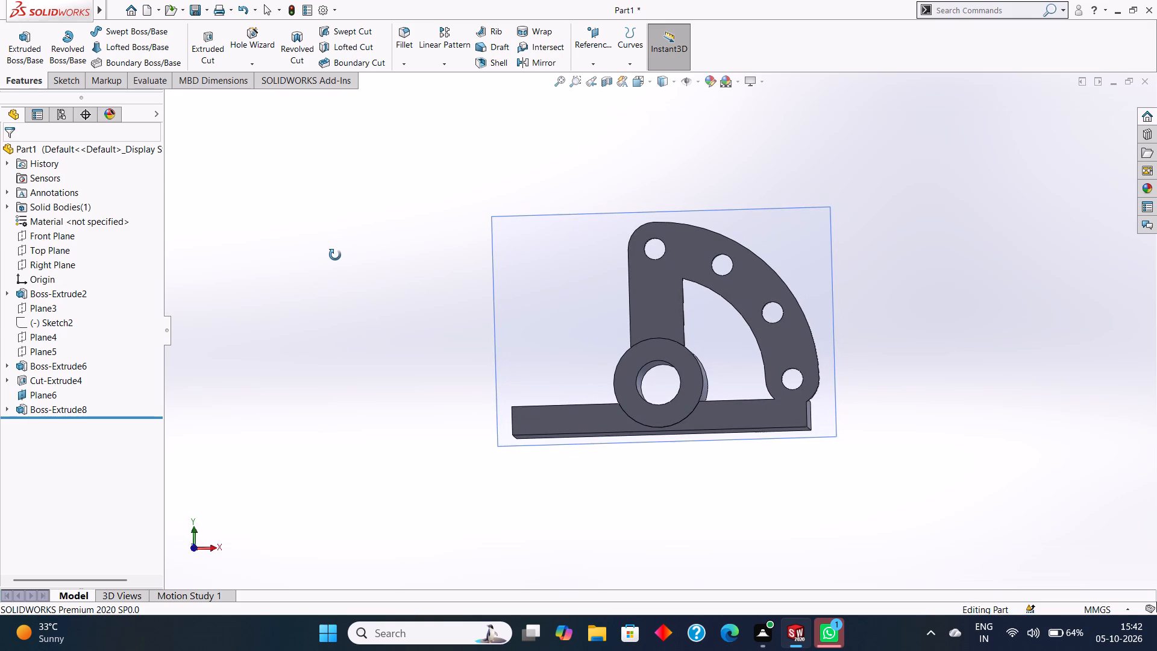
pyautogui.moveTo(335, 255); pyautogui.dragTo(374, 306, button='middle')
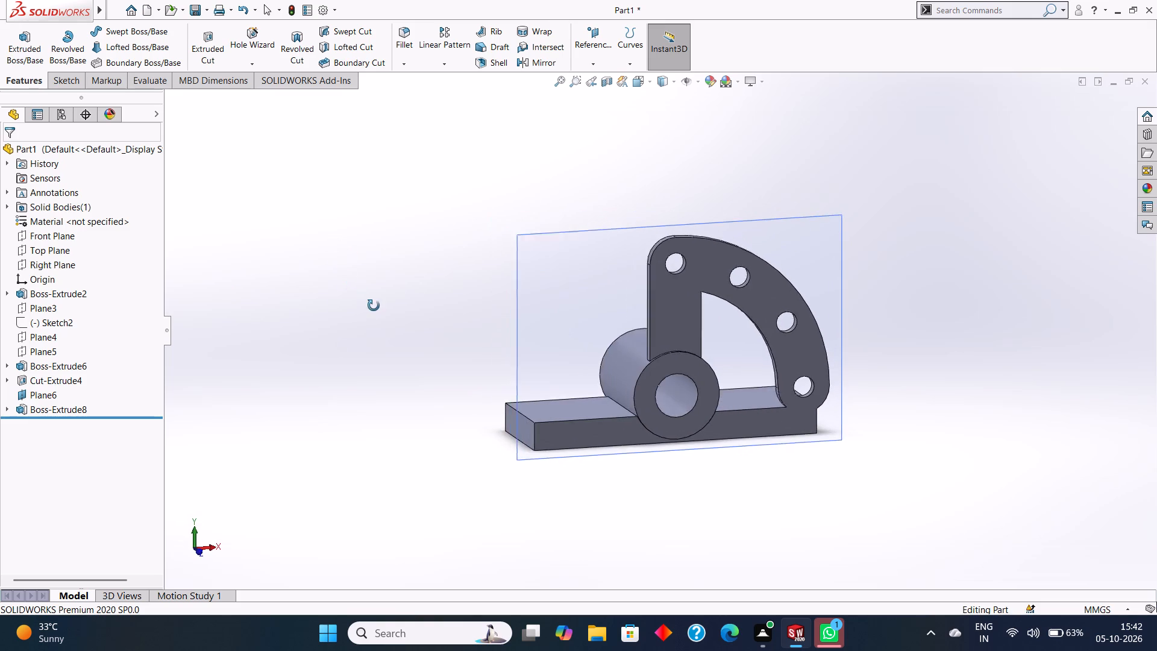
pyautogui.moveTo(374, 306); pyautogui.dragTo(396, 302, button='middle')
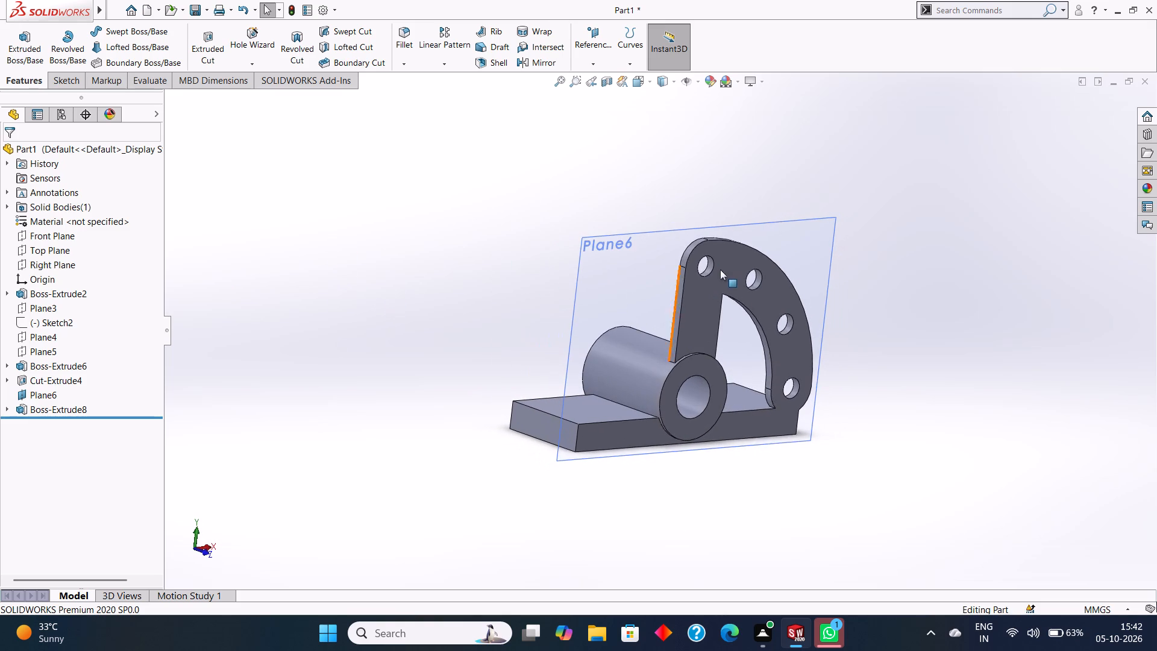
pyautogui.rightClick(644, 254)
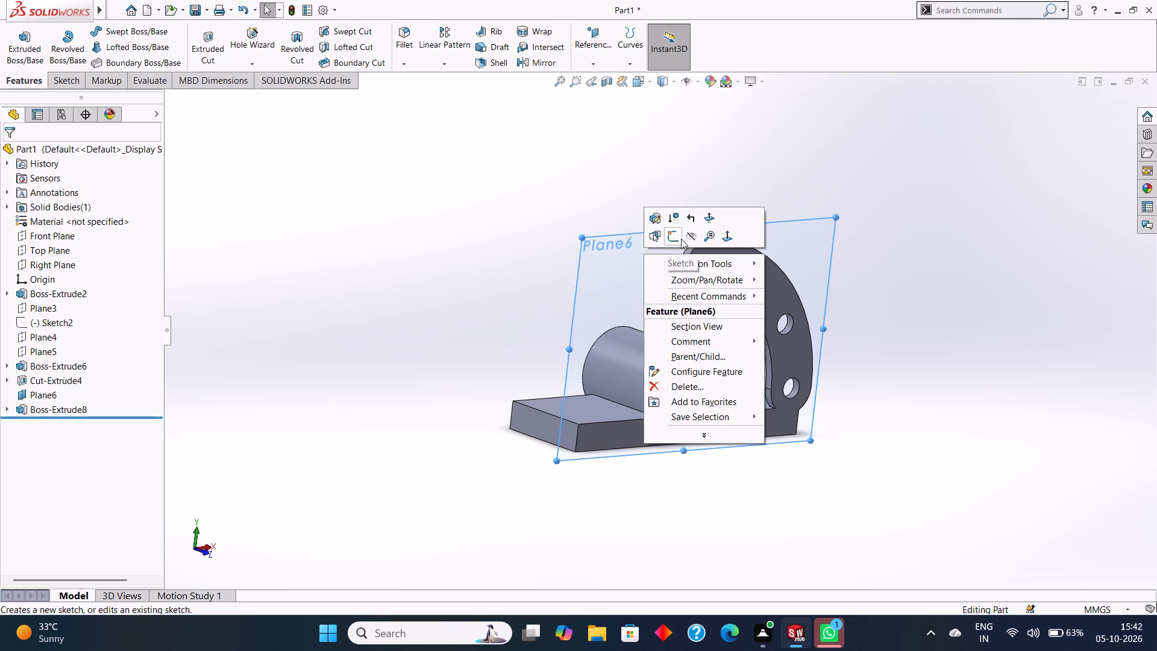
pyautogui.click(689, 238)
# Start a sketch on the block's top face and draw an 8 mm radius circle on the side of the cylinder away from the arm.
pyautogui.click(582, 404)
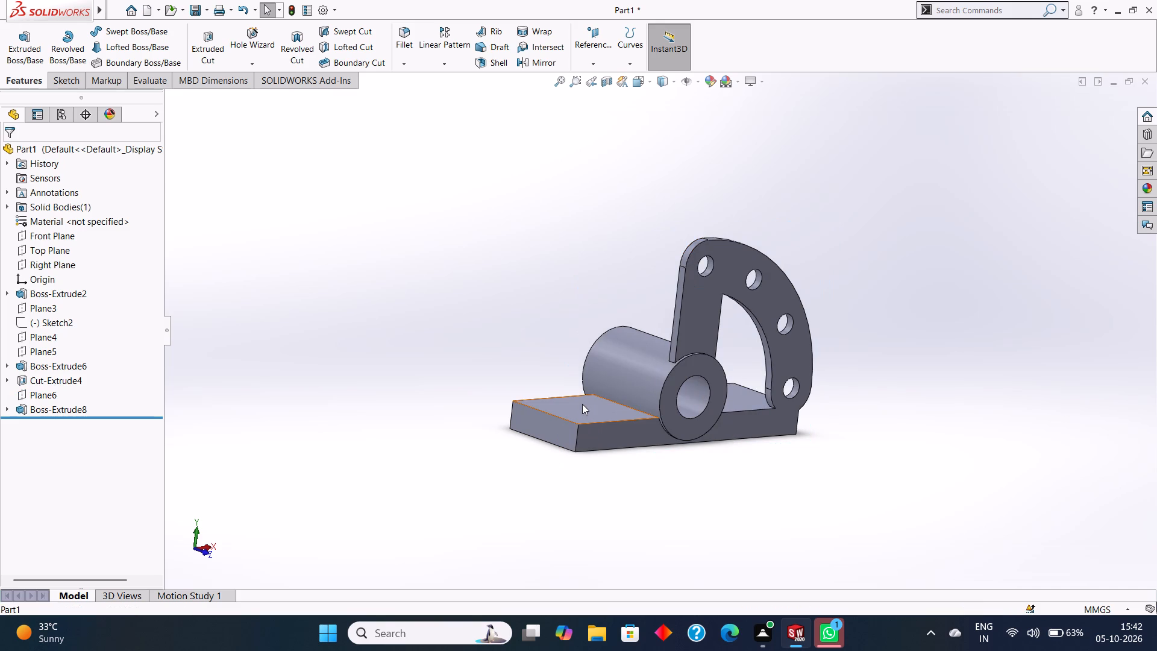
pyautogui.hotkey('ctrl', '8')
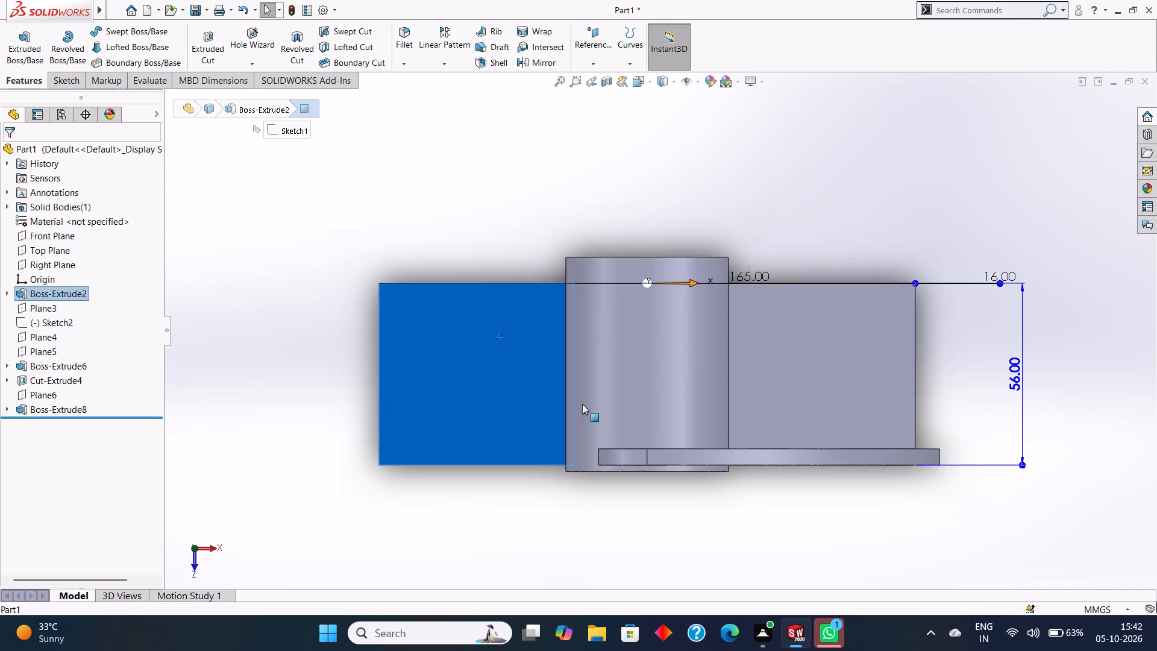
pyautogui.rightClick(484, 334)
pyautogui.click(511, 319)
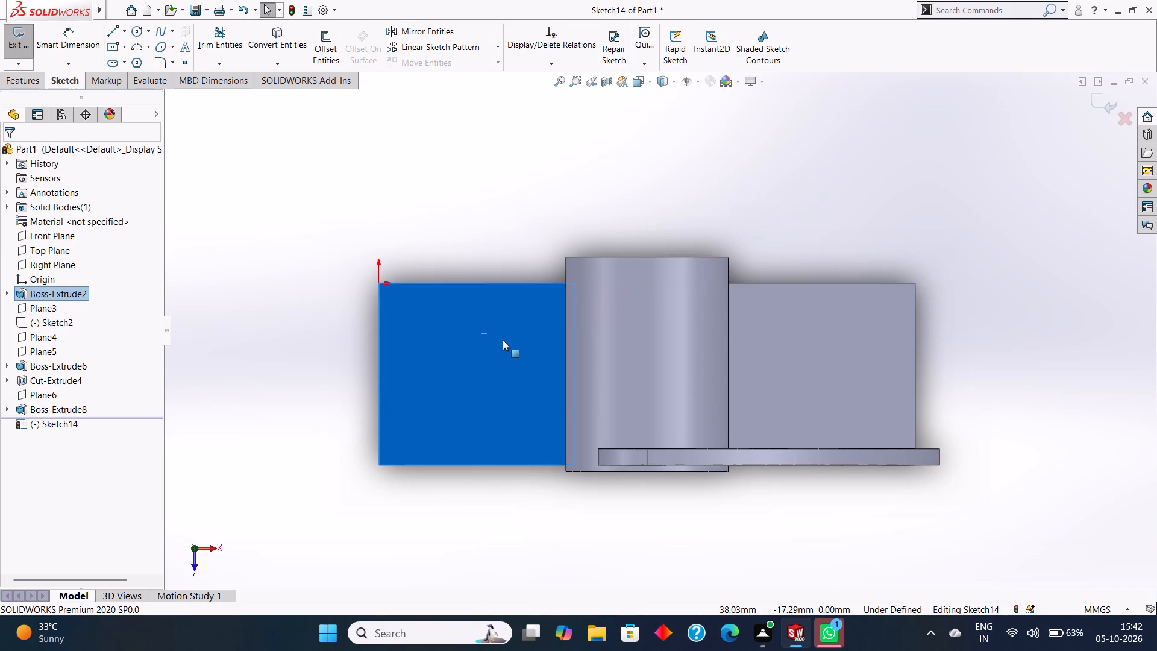
pyautogui.press('Escape')
pyautogui.click(134, 31)
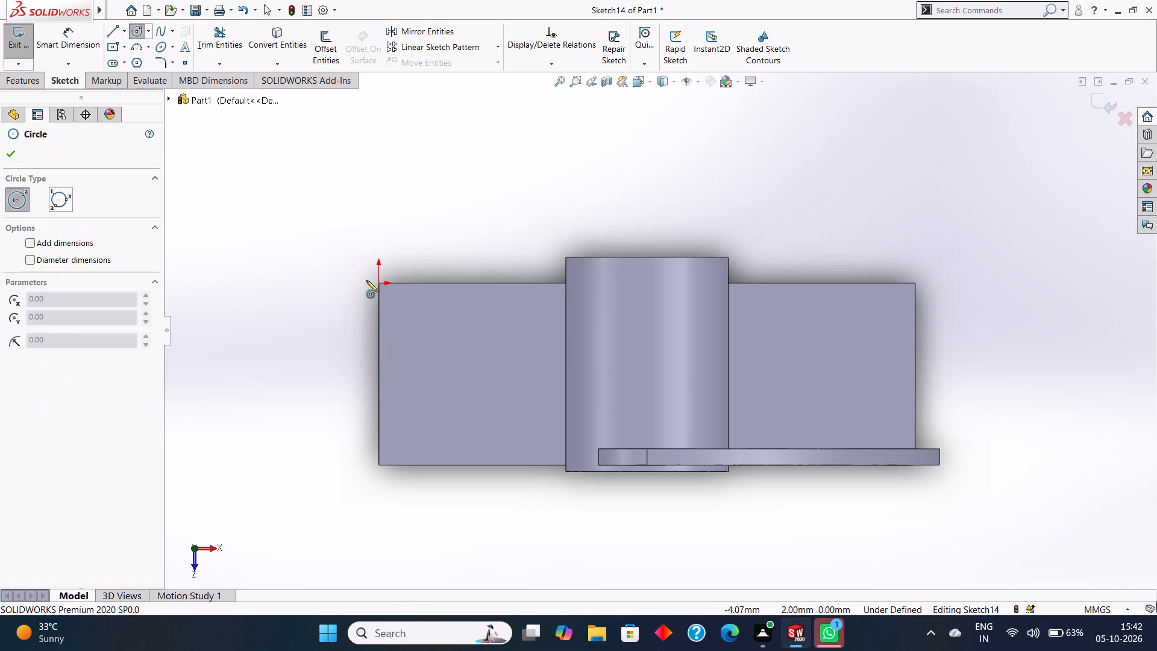
pyautogui.click(433, 348)
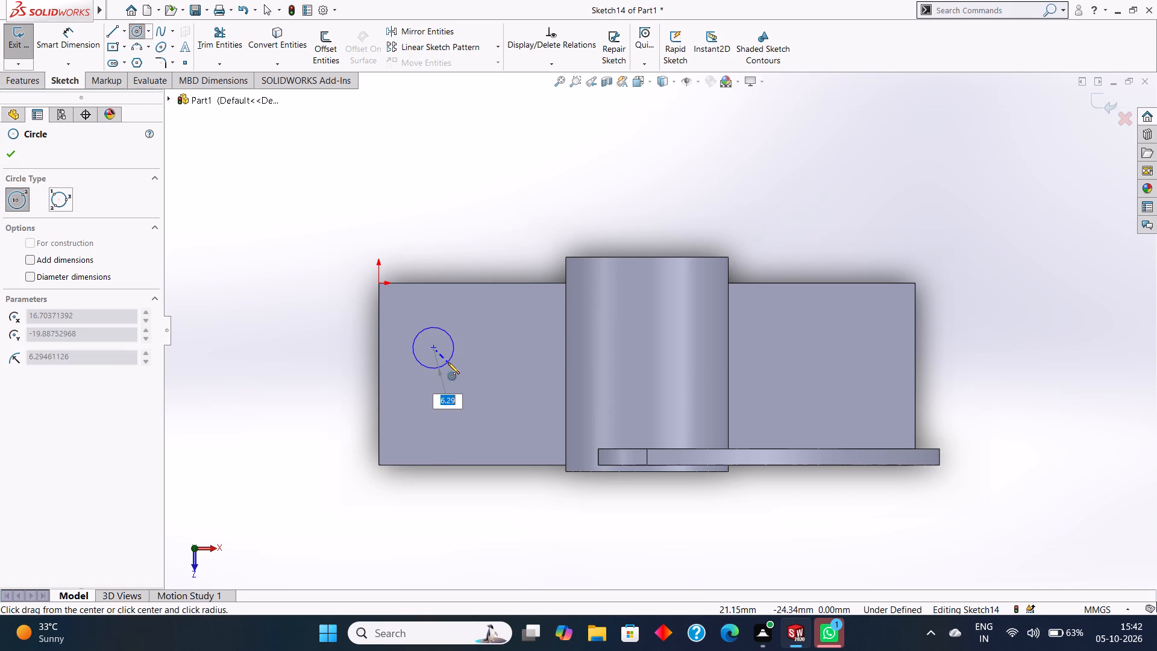
pyautogui.press('8')
pyautogui.press('Return')
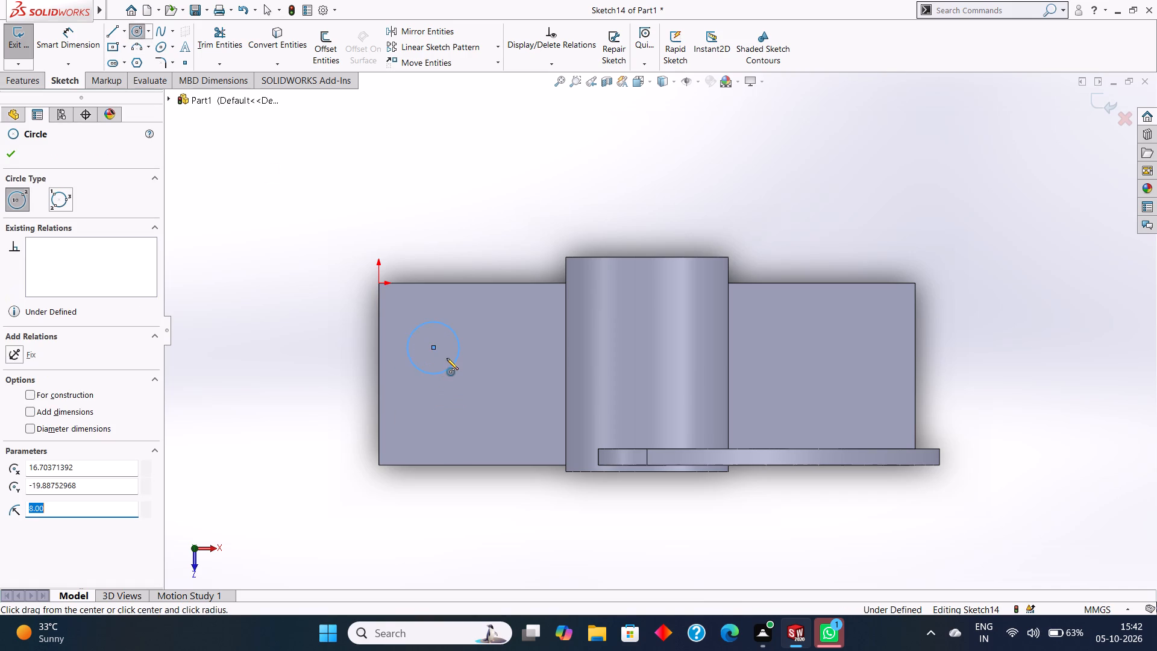
pyautogui.click(11, 156)
# Dimension the circle's centre 25 mm from the block's rear long edge and 25 mm from its nearest short edge.
pyautogui.click(70, 50)
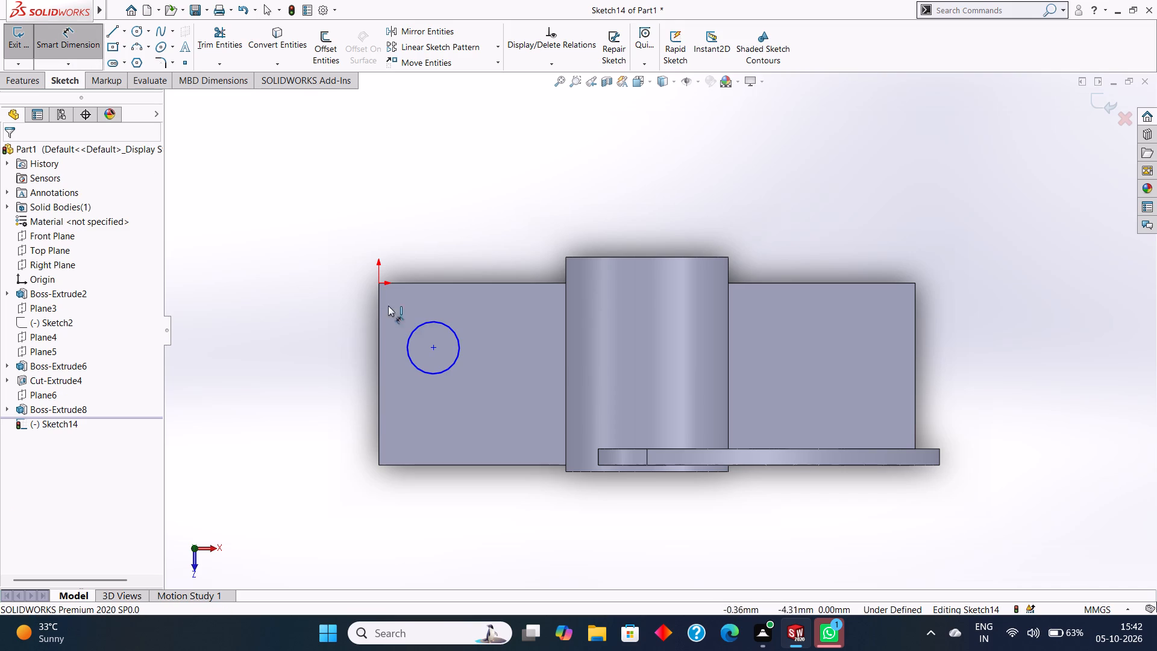
pyautogui.click(444, 284)
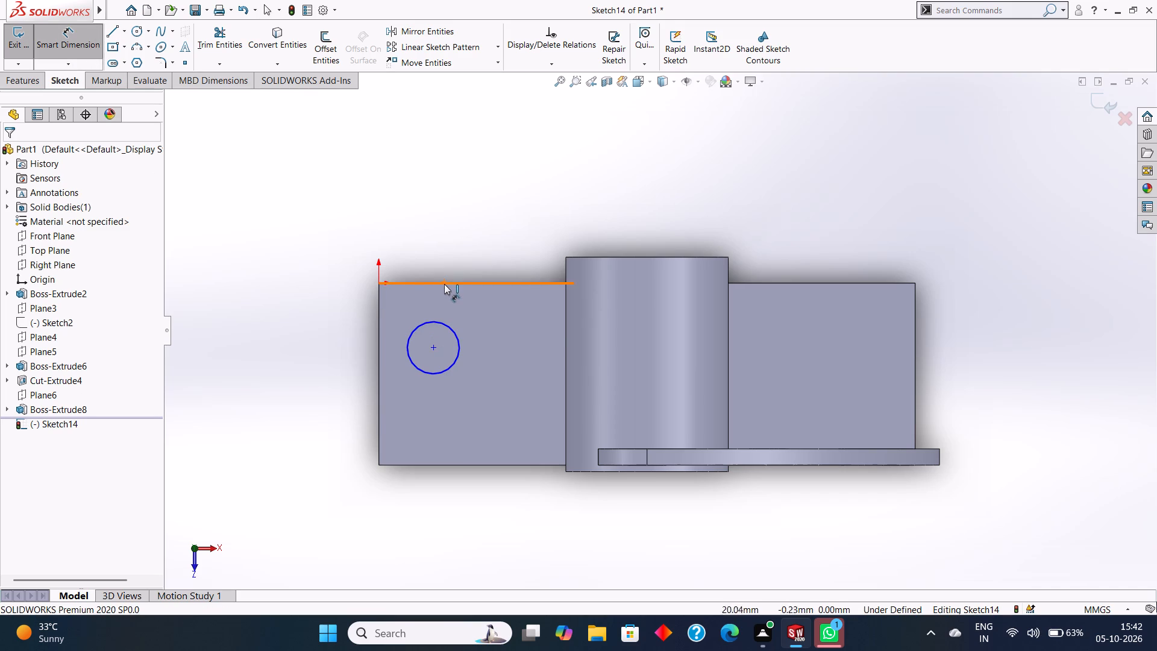
pyautogui.click(432, 346)
pyautogui.click(484, 314)
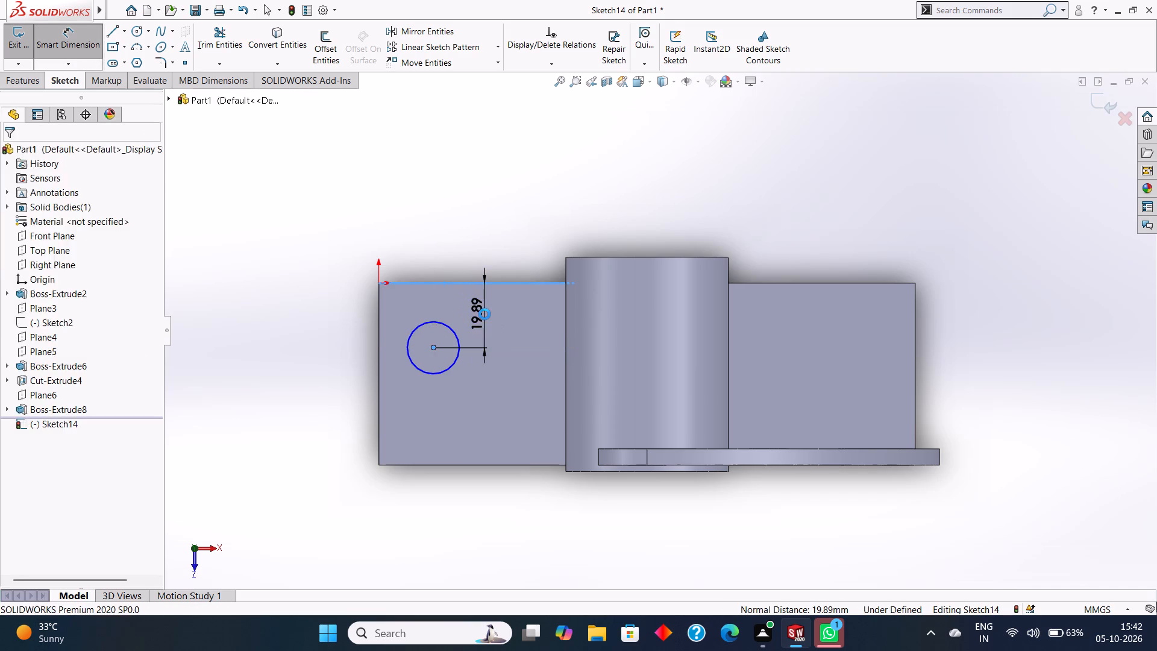
pyautogui.write('25')
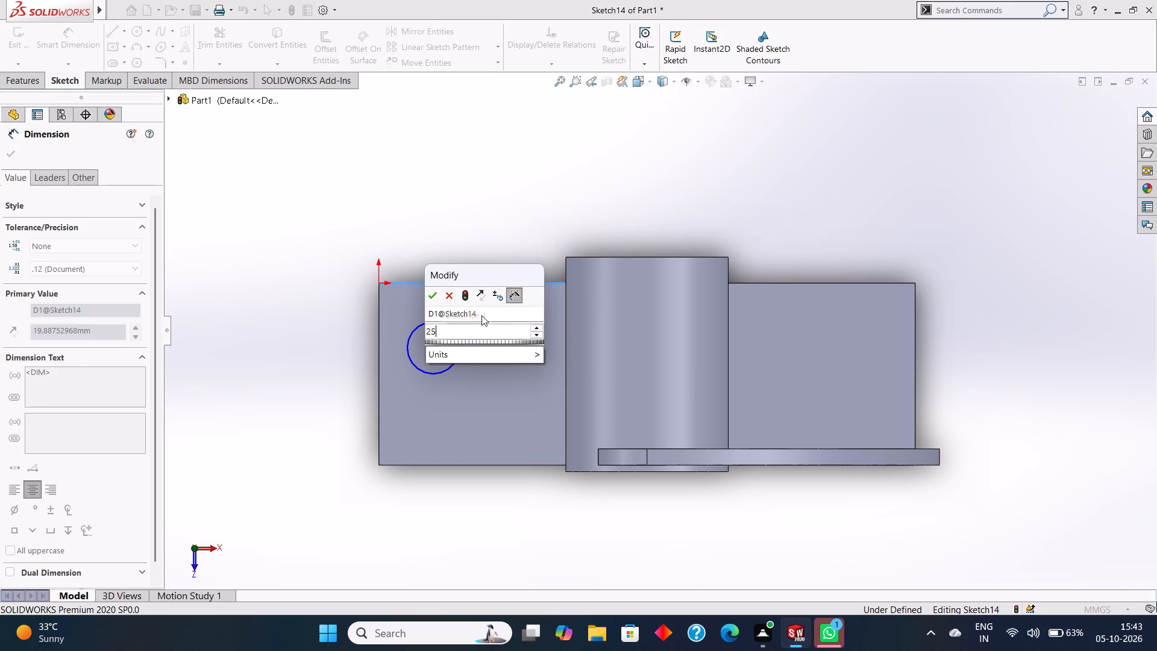
pyautogui.press('Return')
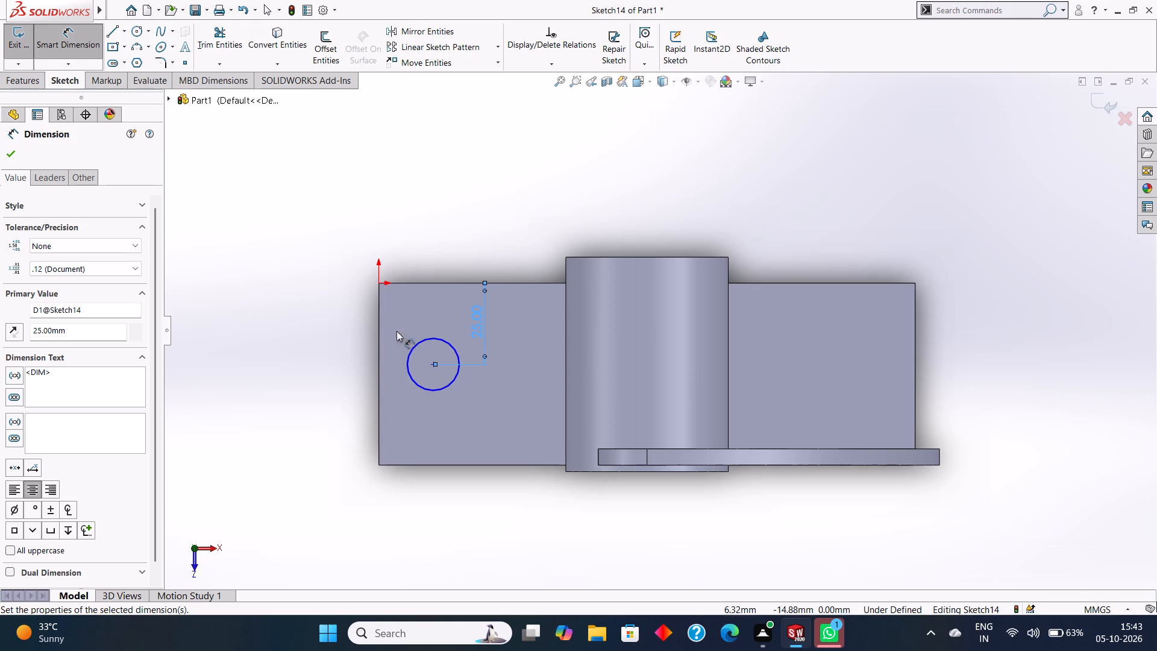
pyautogui.click(378, 317)
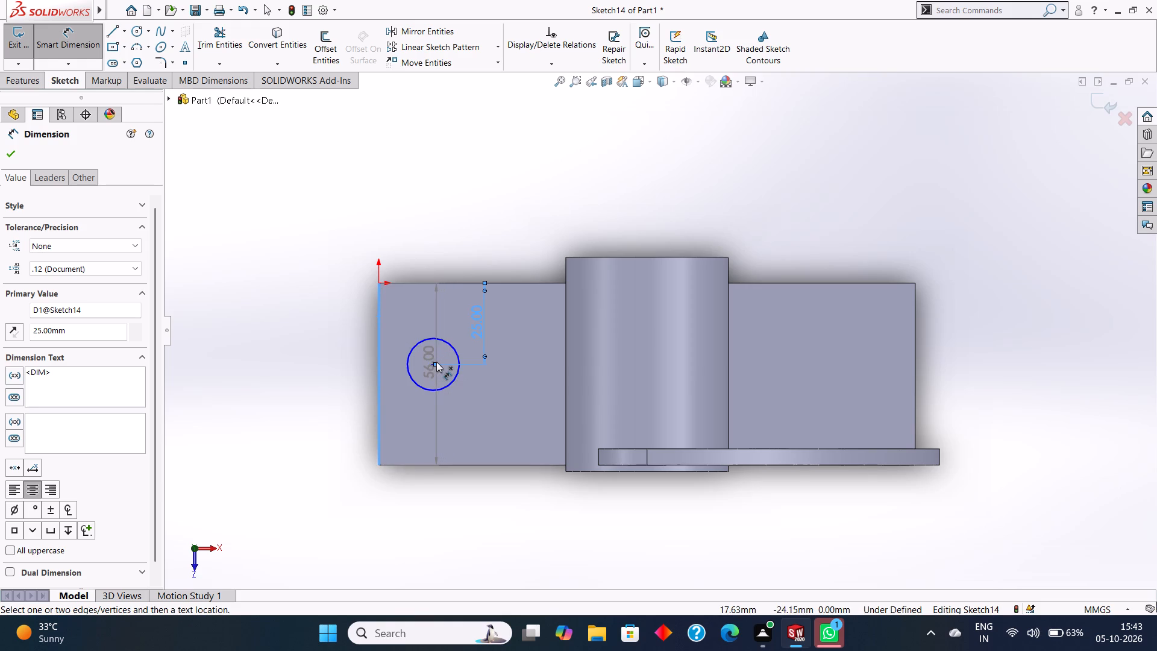
pyautogui.click(436, 362)
pyautogui.click(441, 263)
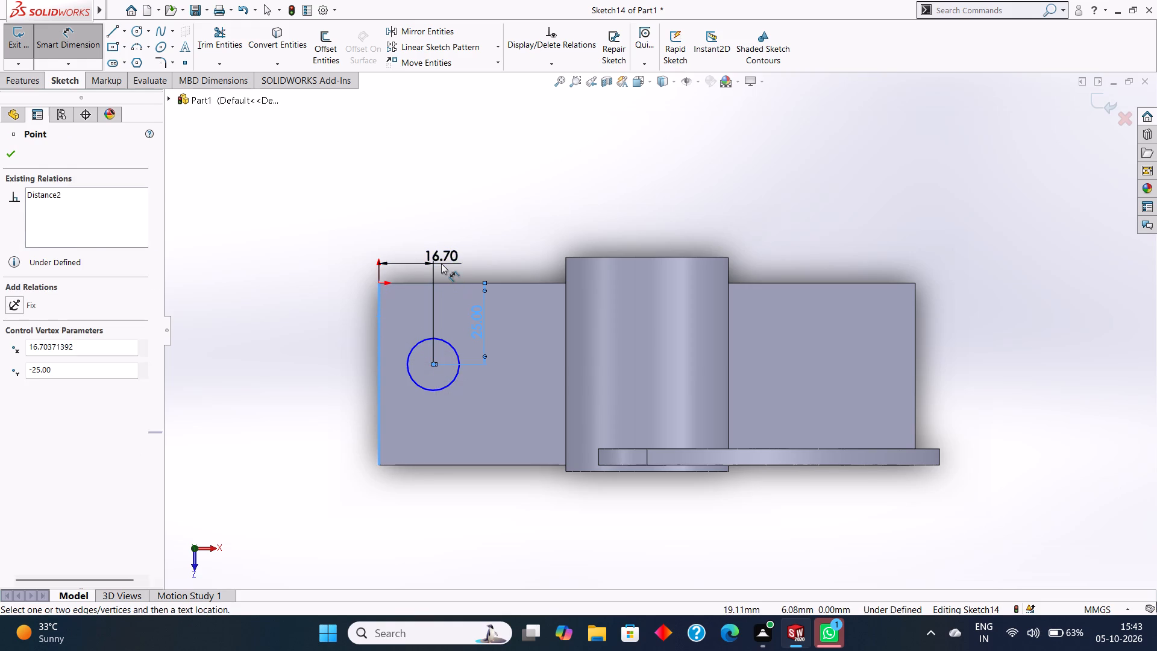
pyautogui.write('25')
pyautogui.press('Return')
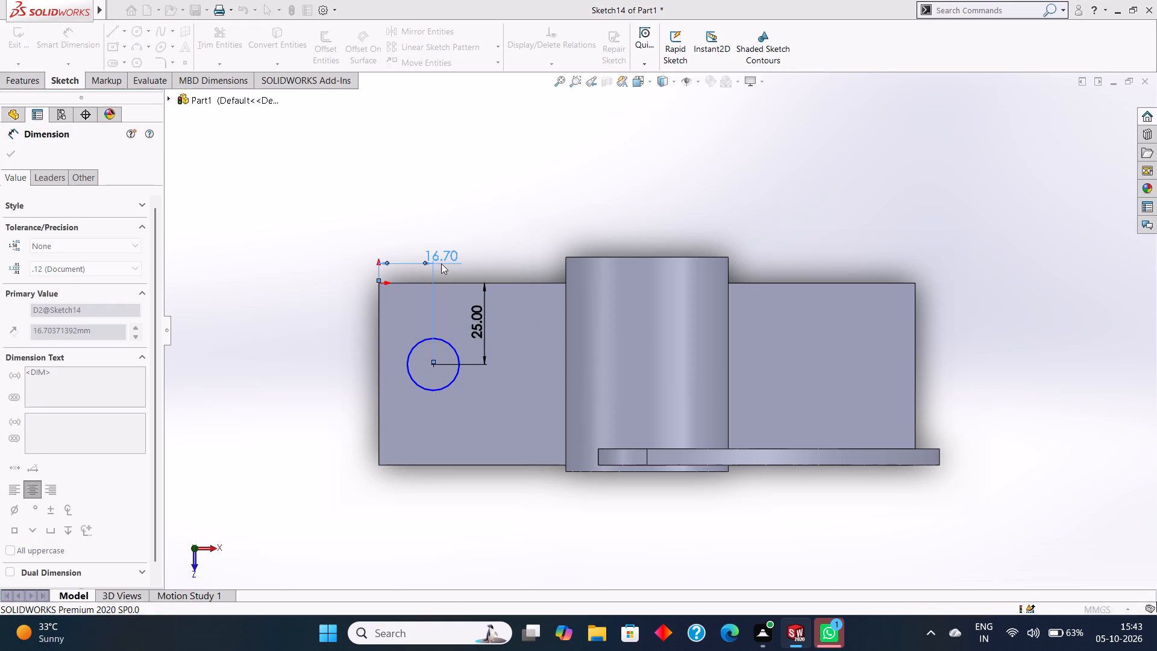
pyautogui.click(8, 150)
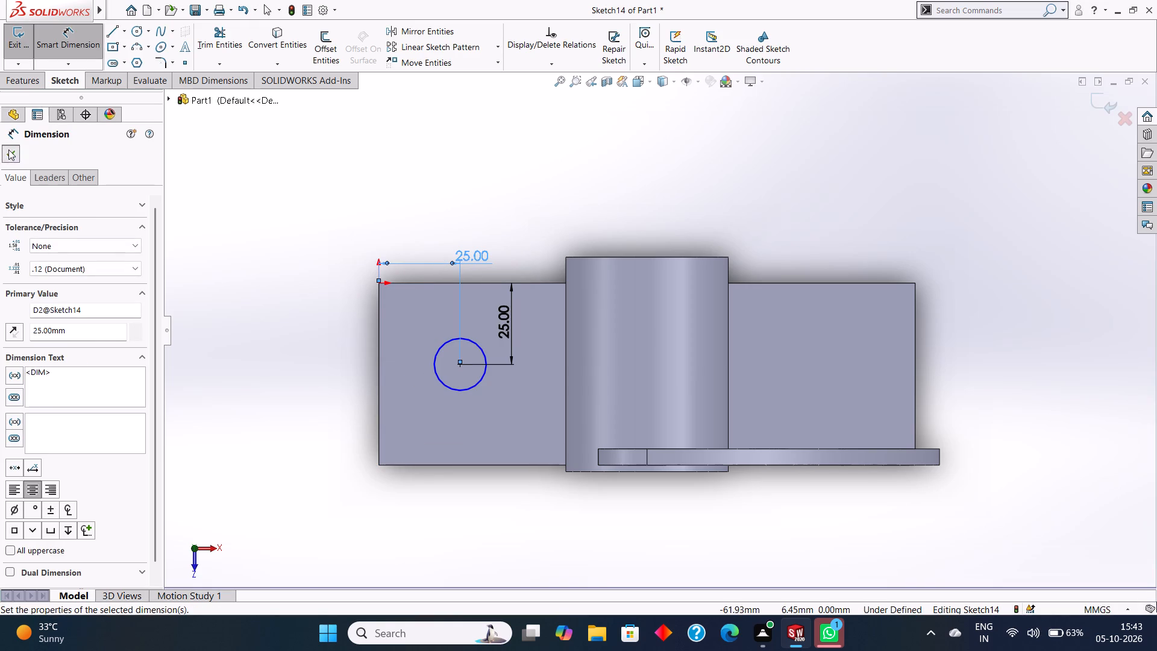
# Cut the 8 mm radius circle through all of the block with an extruded cut.
pyautogui.click(21, 78)
pyautogui.click(199, 29)
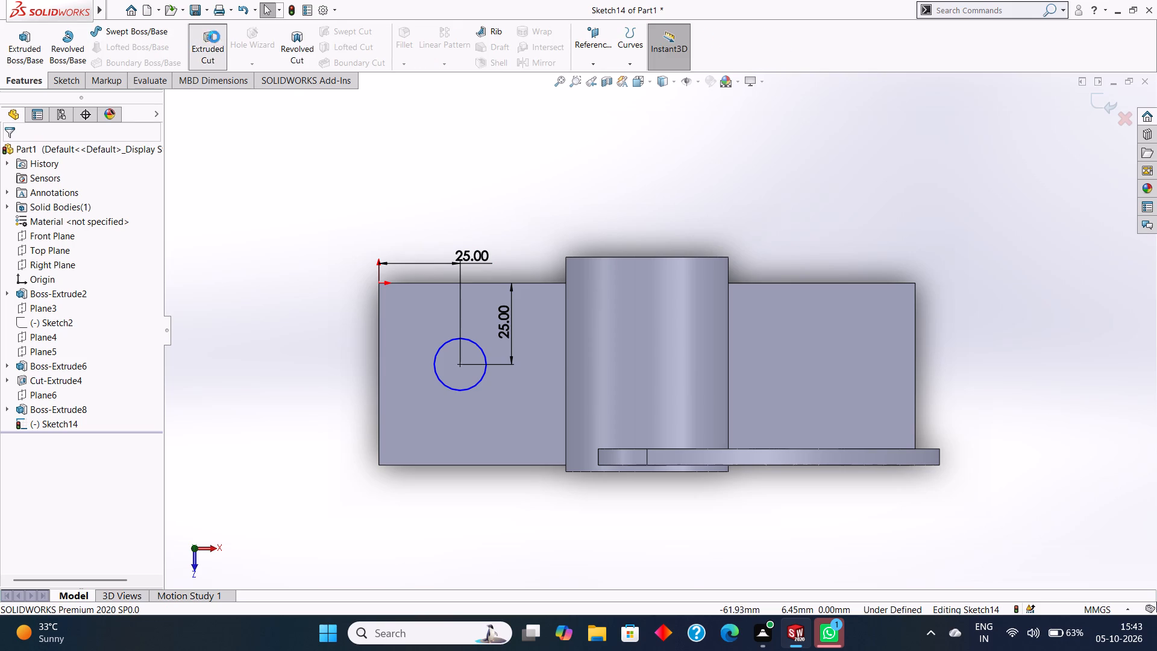
pyautogui.moveTo(518, 171); pyautogui.dragTo(524, 110, button='middle')
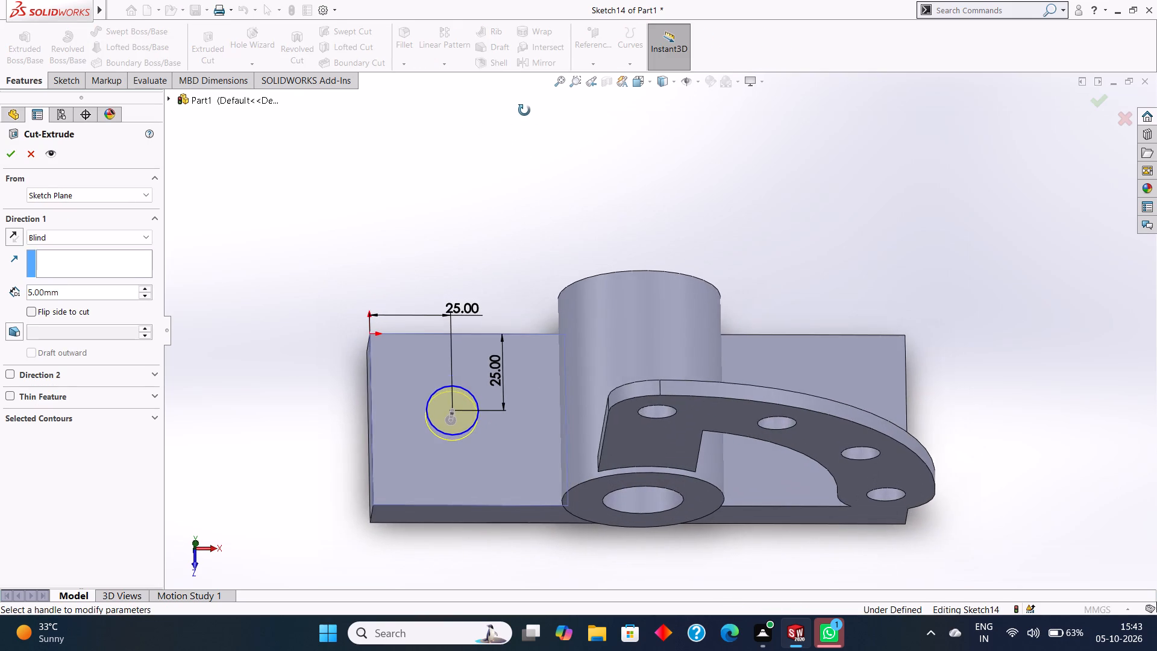
pyautogui.moveTo(524, 110); pyautogui.dragTo(522, 120, button='middle')
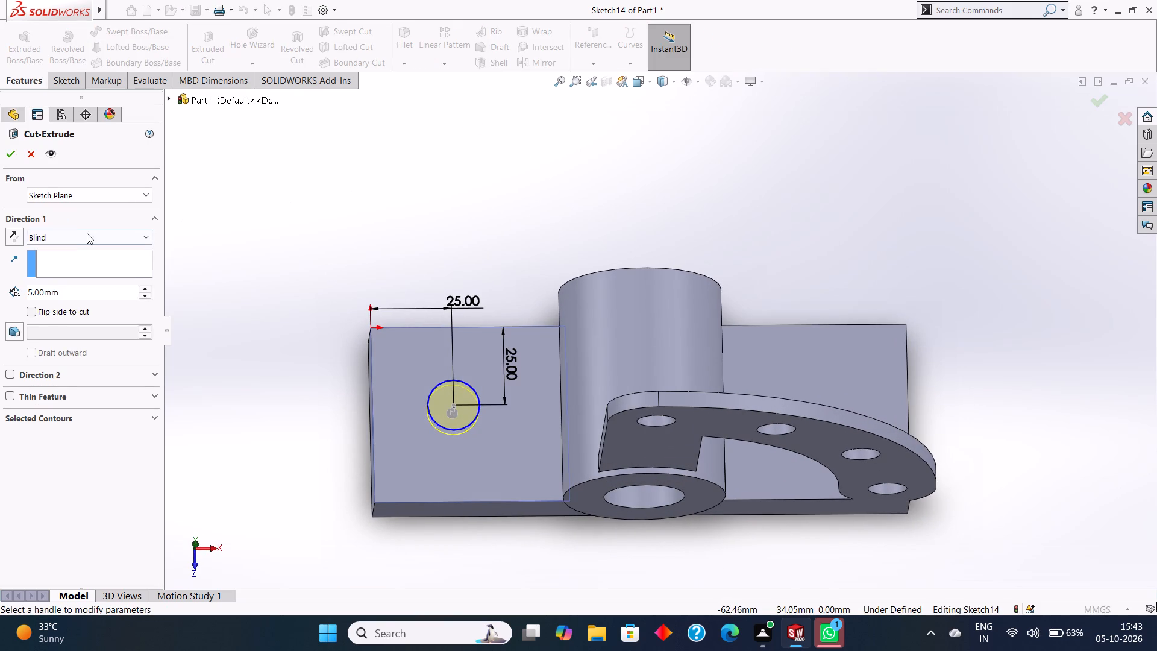
pyautogui.click(85, 236)
pyautogui.click(78, 258)
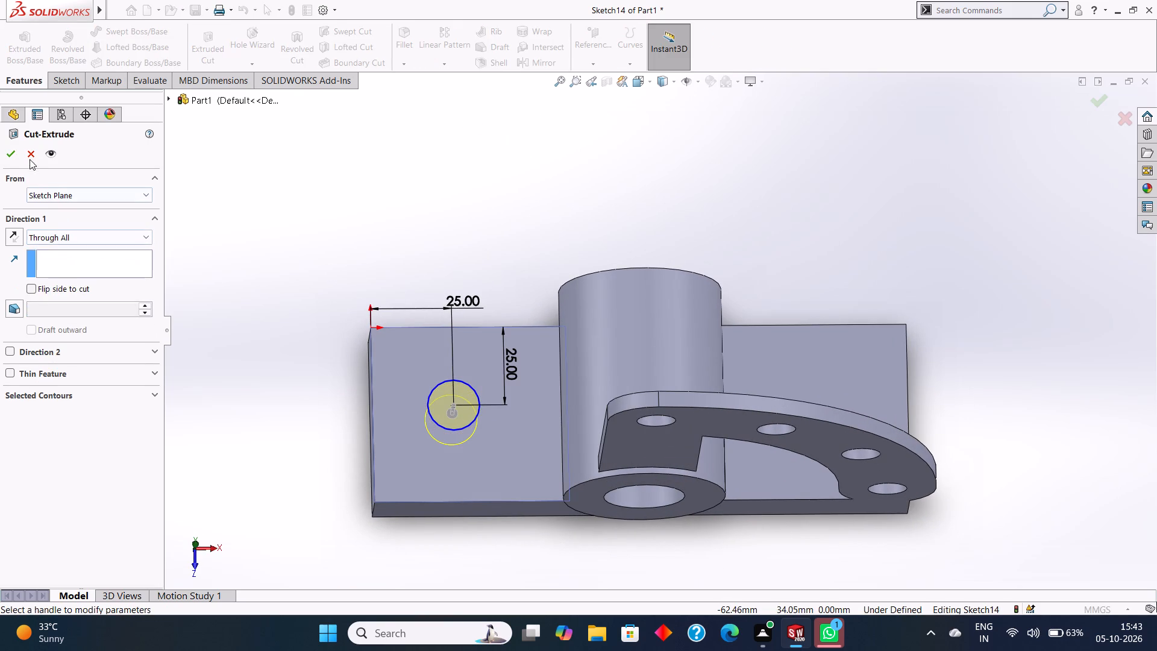
pyautogui.click(13, 156)
pyautogui.click(486, 162)
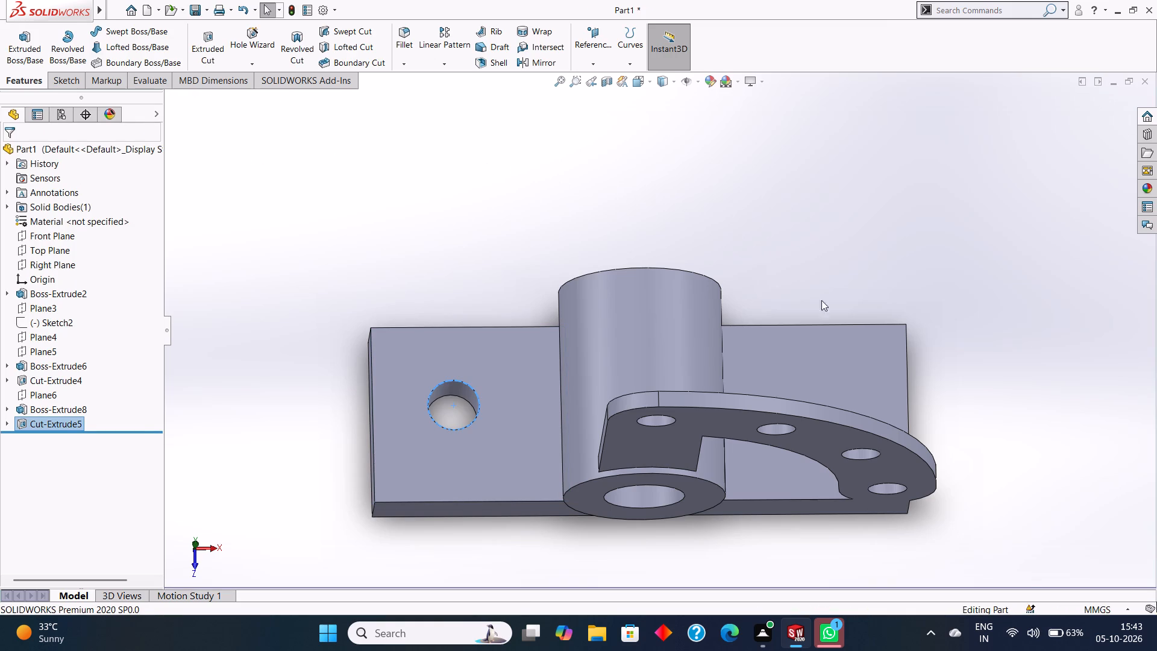
# Start a sketch on the block's top face and draw an 8 mm radius circle on the arm side of the cylinder.
pyautogui.click(831, 349)
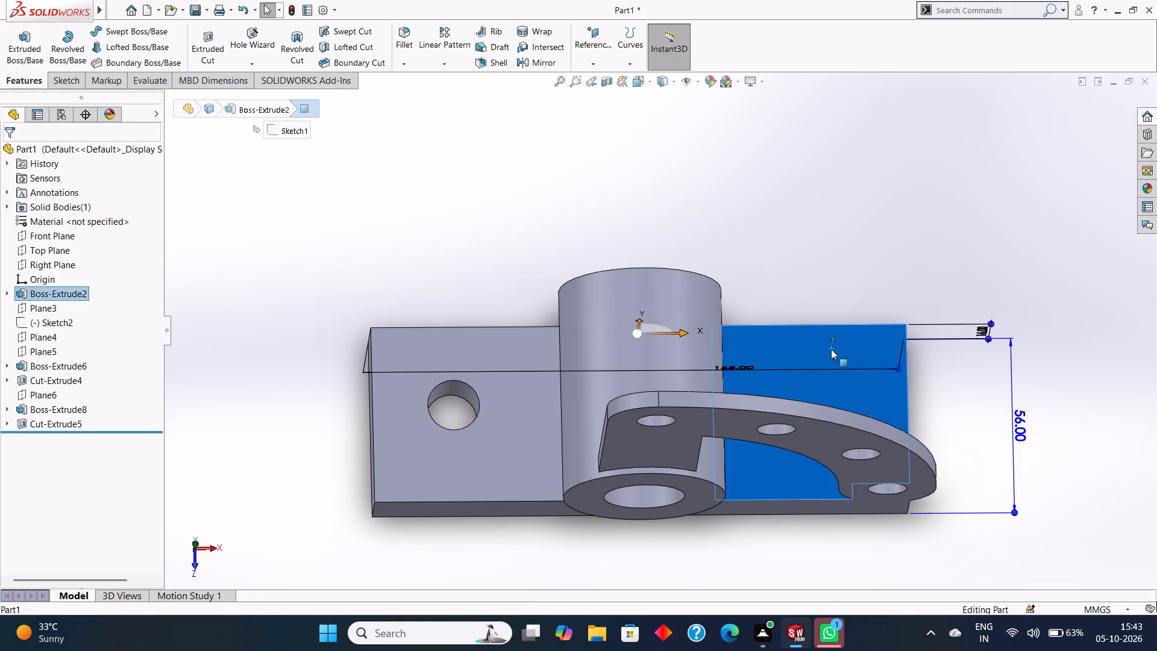
pyautogui.hotkey('ctrl', '8')
pyautogui.rightClick(812, 329)
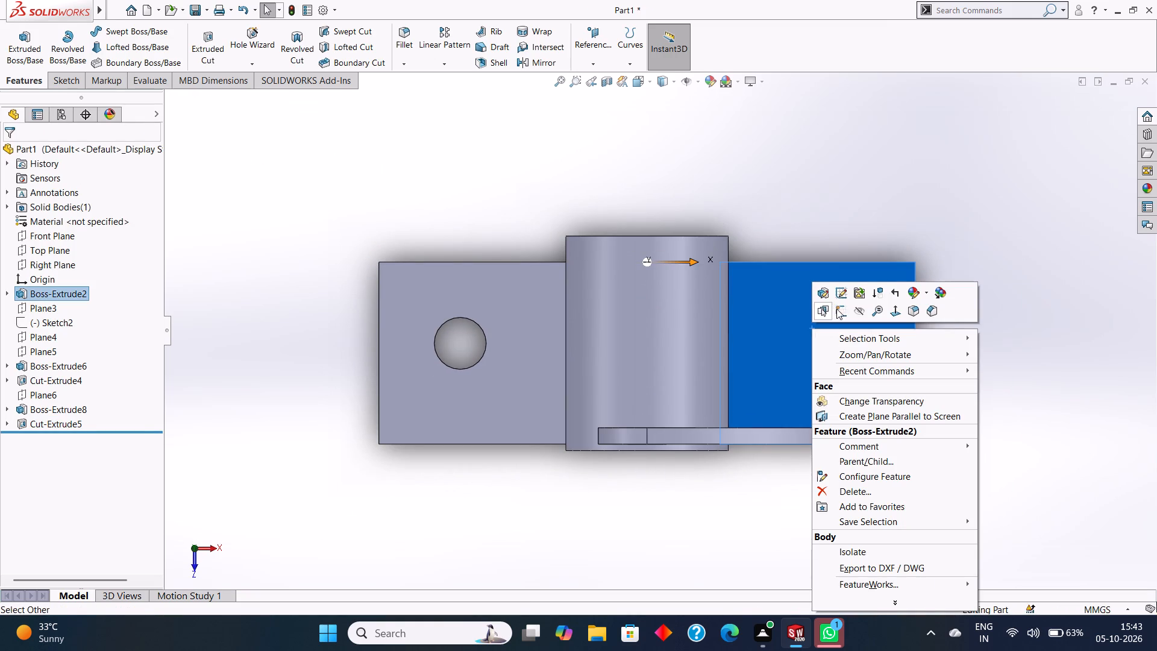
pyautogui.click(836, 309)
pyautogui.press('Escape')
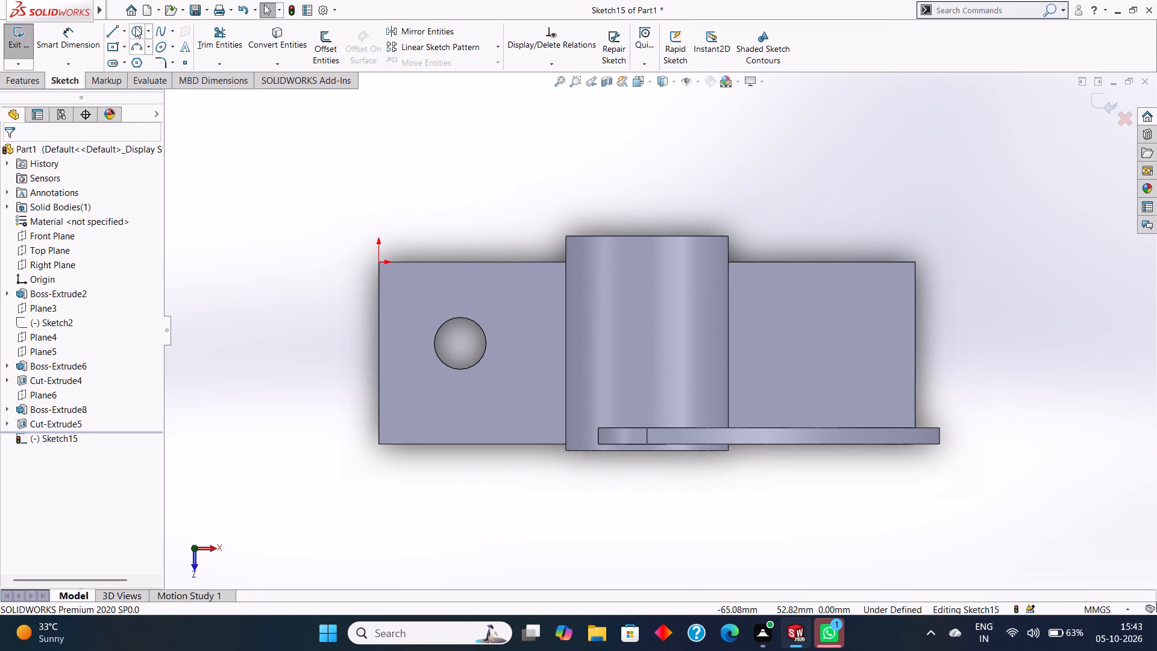
pyautogui.click(135, 27)
pyautogui.click(850, 333)
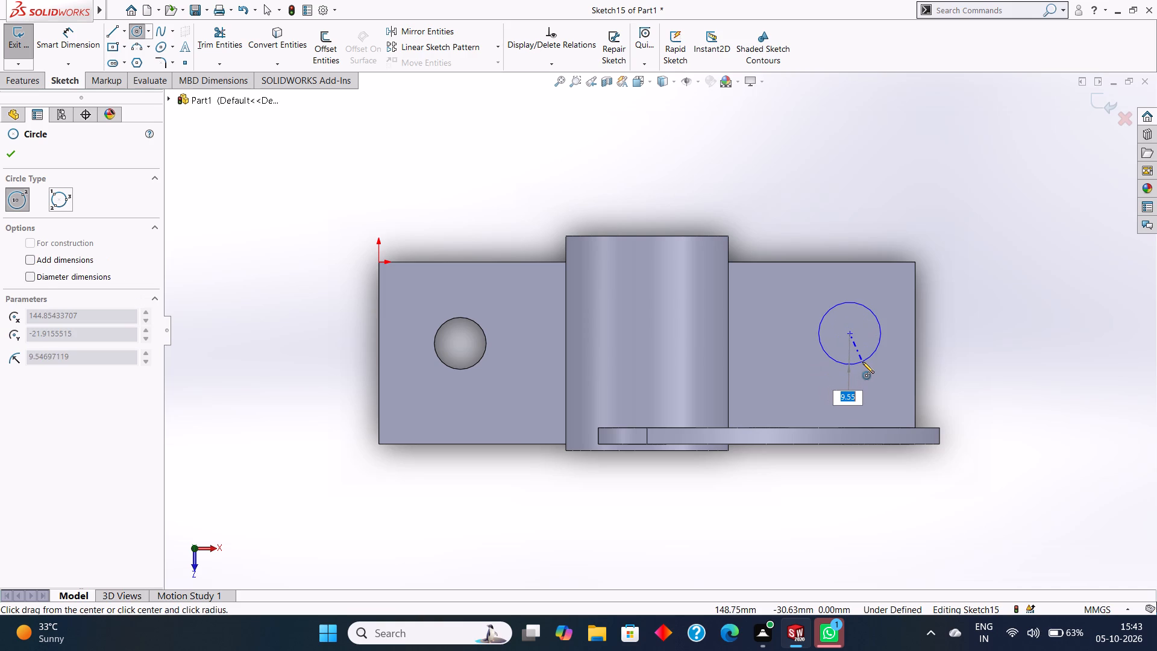
pyautogui.press('8')
pyautogui.press('Return')
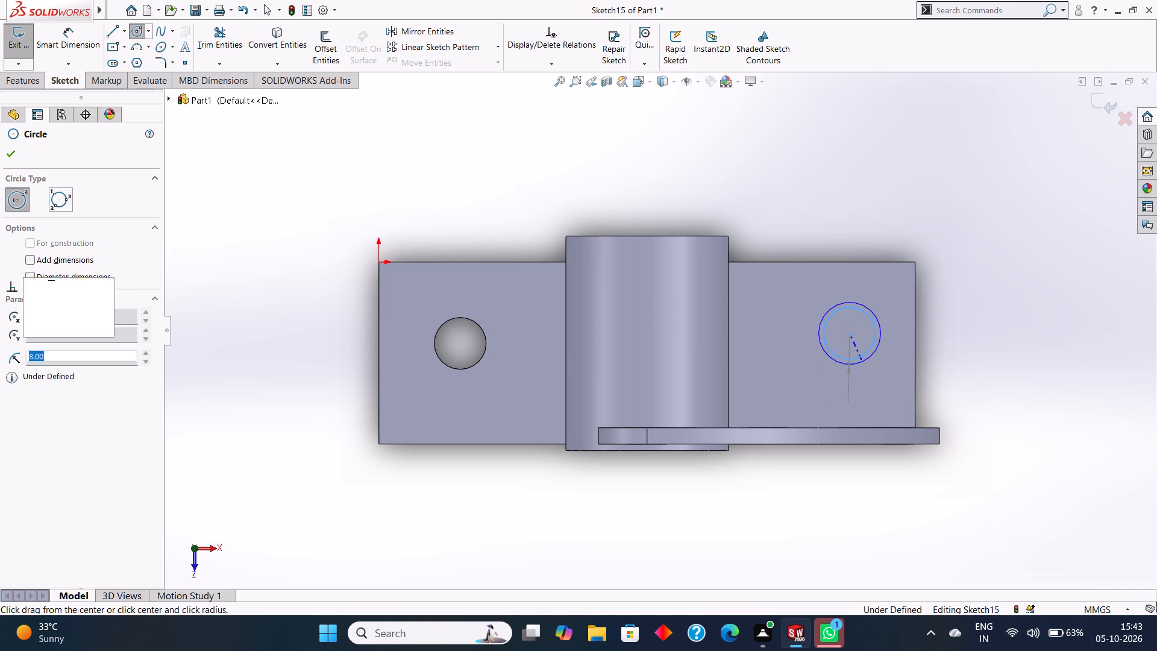
pyautogui.click(10, 156)
# Dimension the new circle's centre 25 mm from the block's rear long edge and 25 mm from its nearest short edge.
pyautogui.click(80, 43)
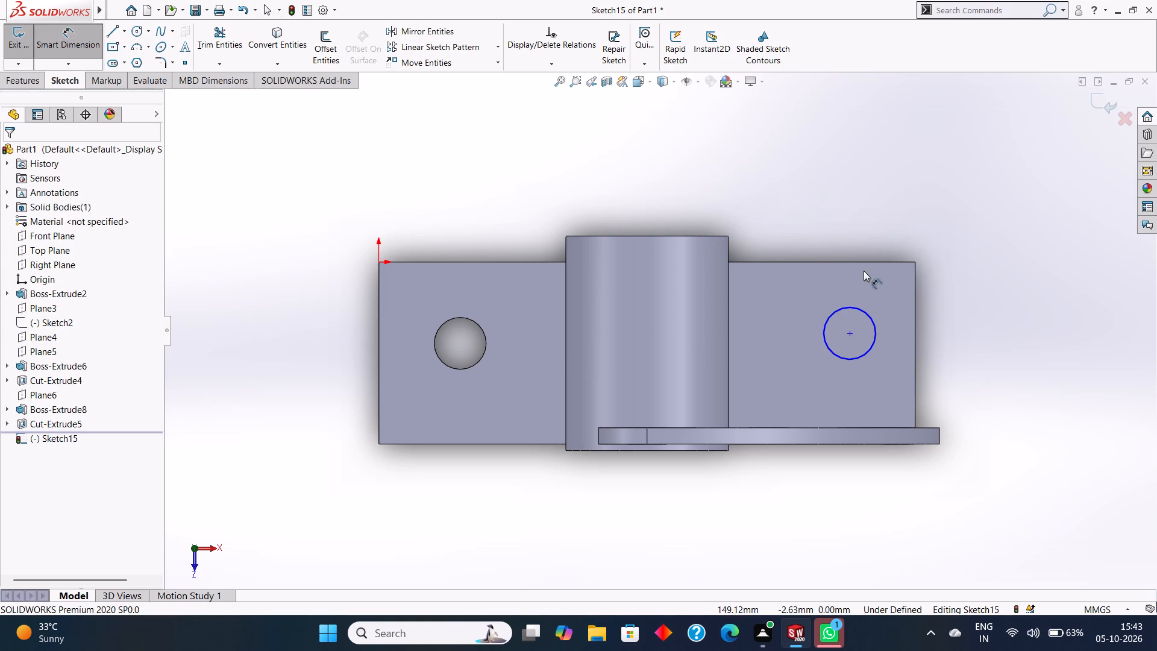
pyautogui.click(858, 262)
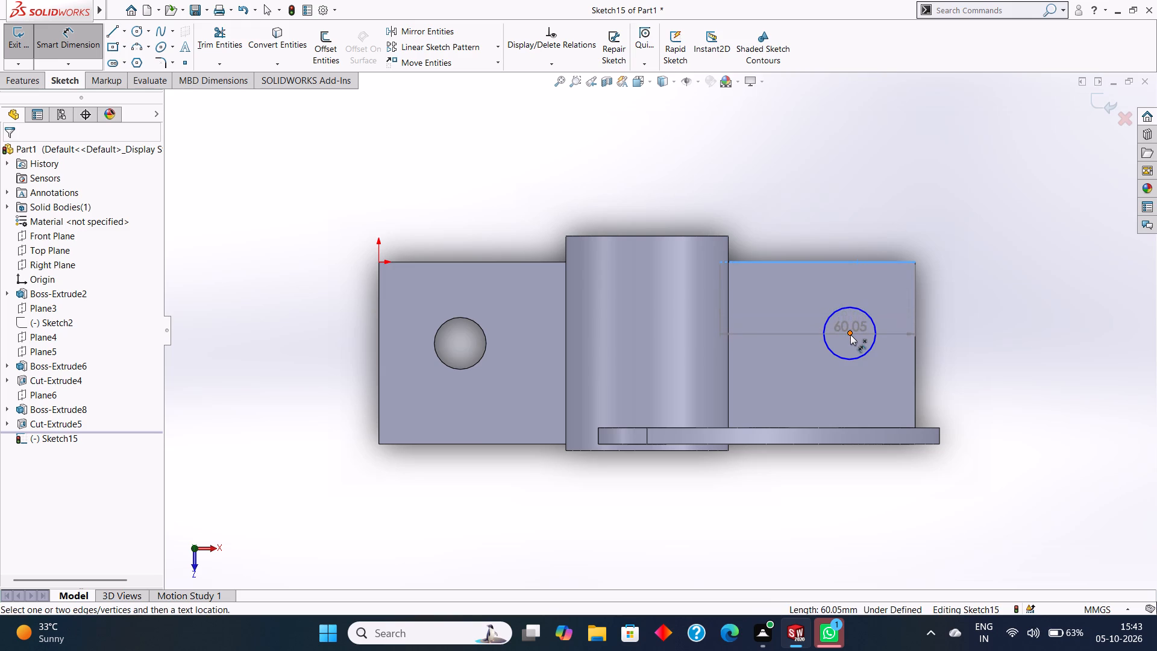
pyautogui.click(850, 335)
pyautogui.click(954, 292)
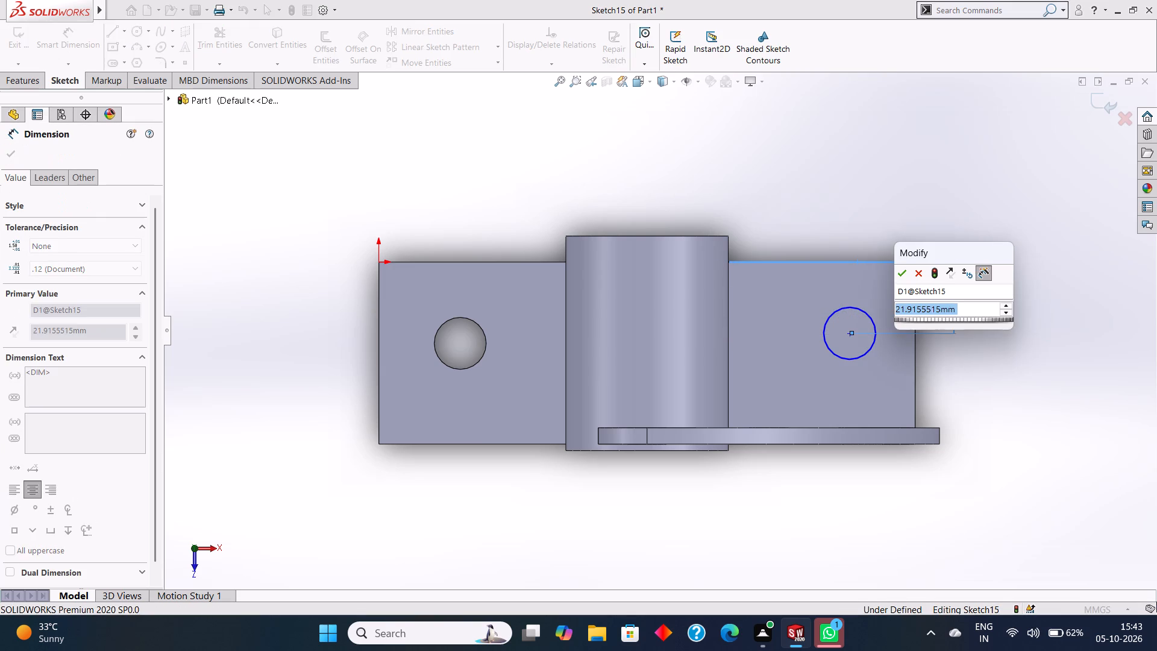
pyautogui.write('25')
pyautogui.press('Return')
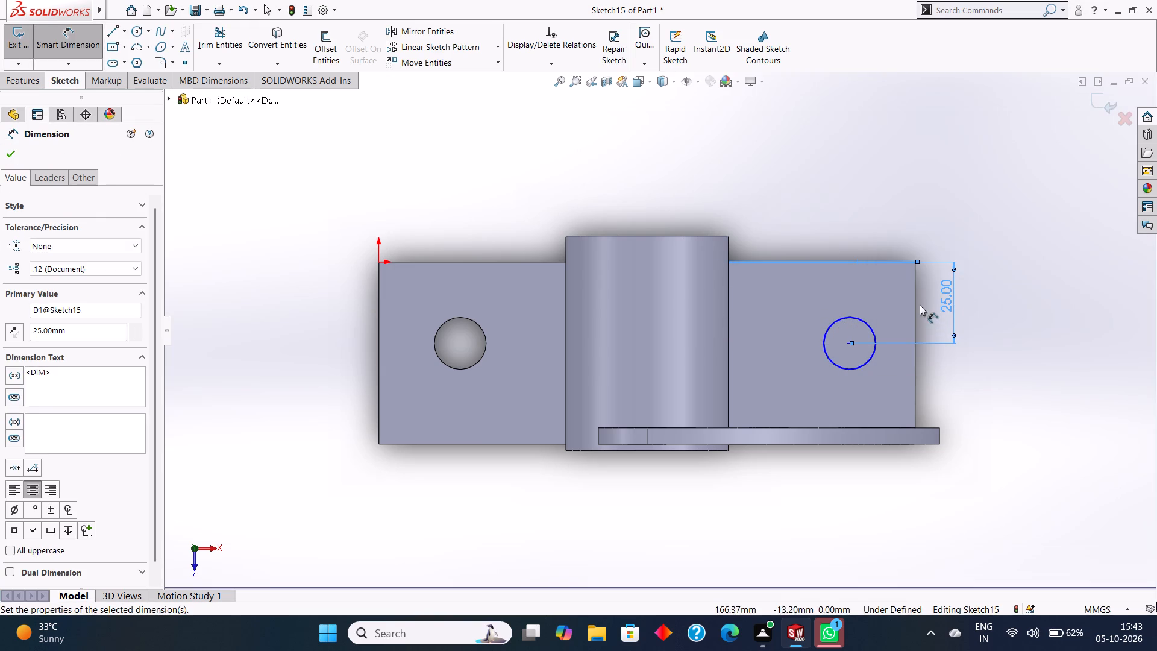
pyautogui.click(917, 303)
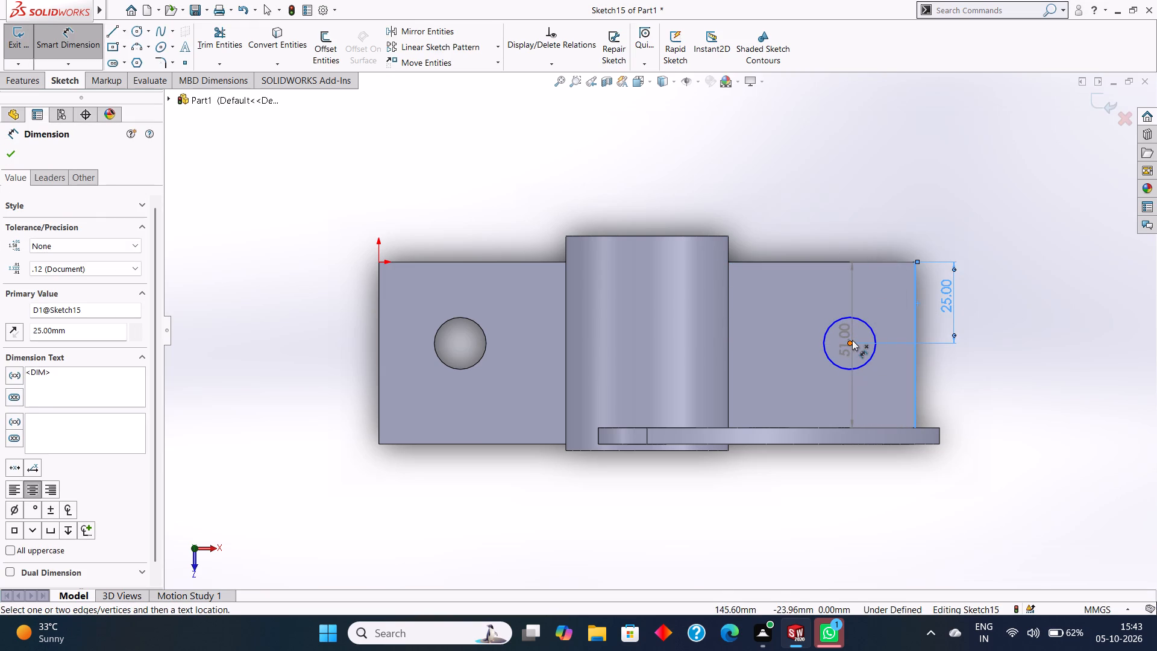
pyautogui.click(852, 340)
pyautogui.click(880, 203)
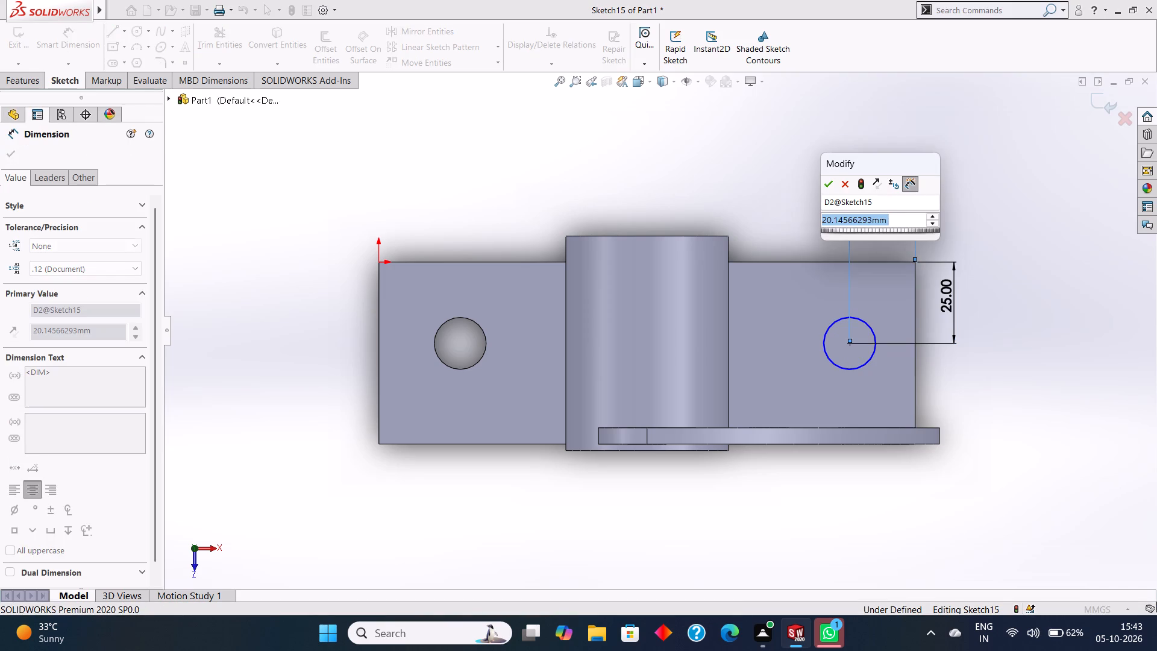
pyautogui.write('25')
pyautogui.press('Return')
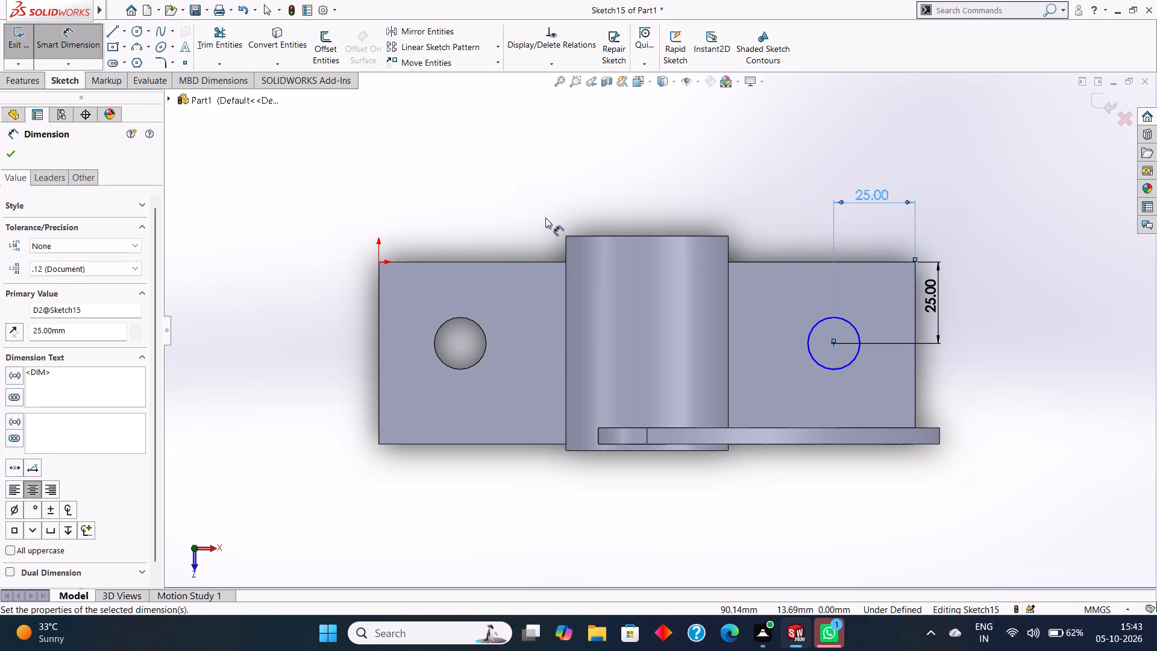
pyautogui.click(16, 148)
# Cut the arm-side circle through all of the block with an extruded cut.
pyautogui.click(28, 85)
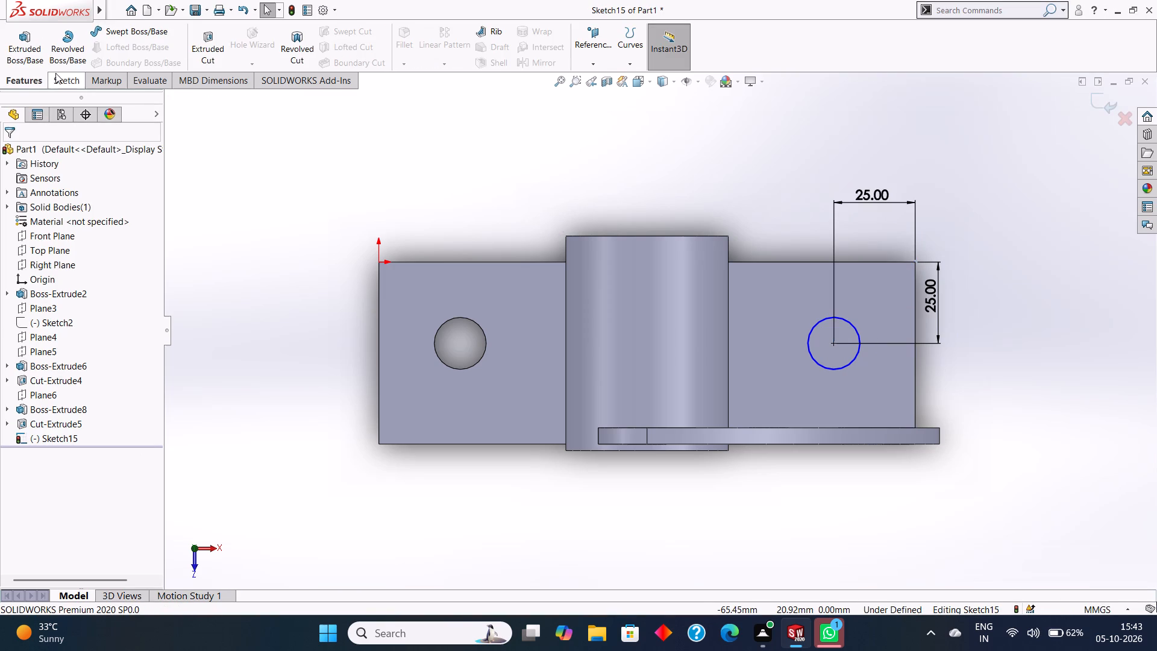
pyautogui.click(201, 41)
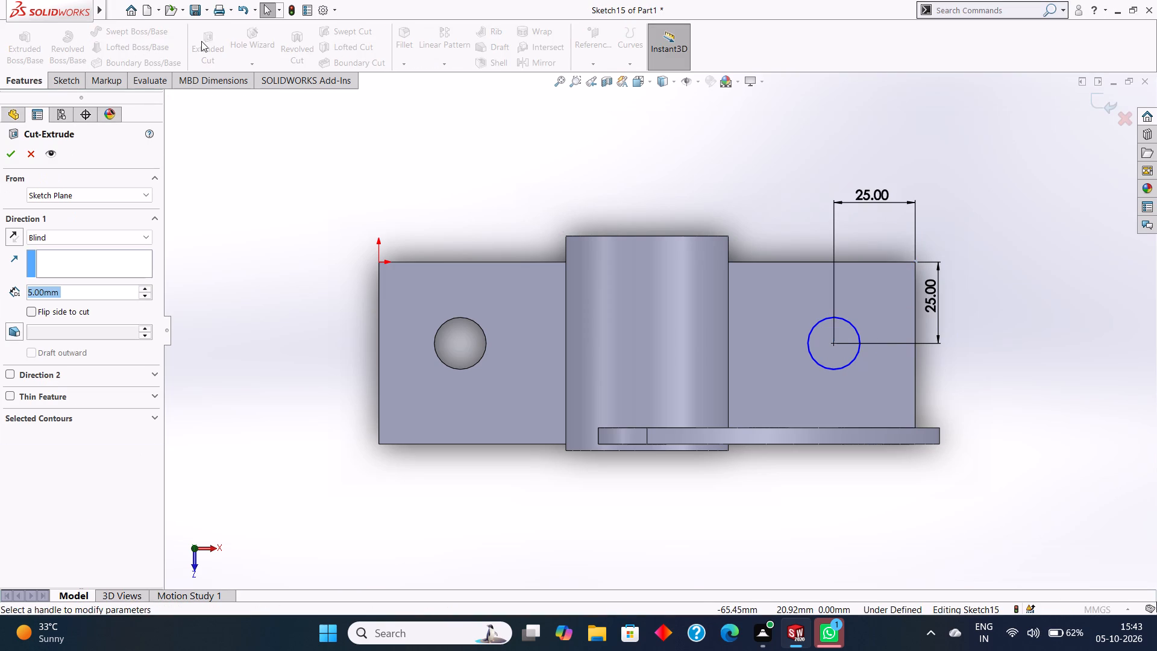
pyautogui.click(83, 235)
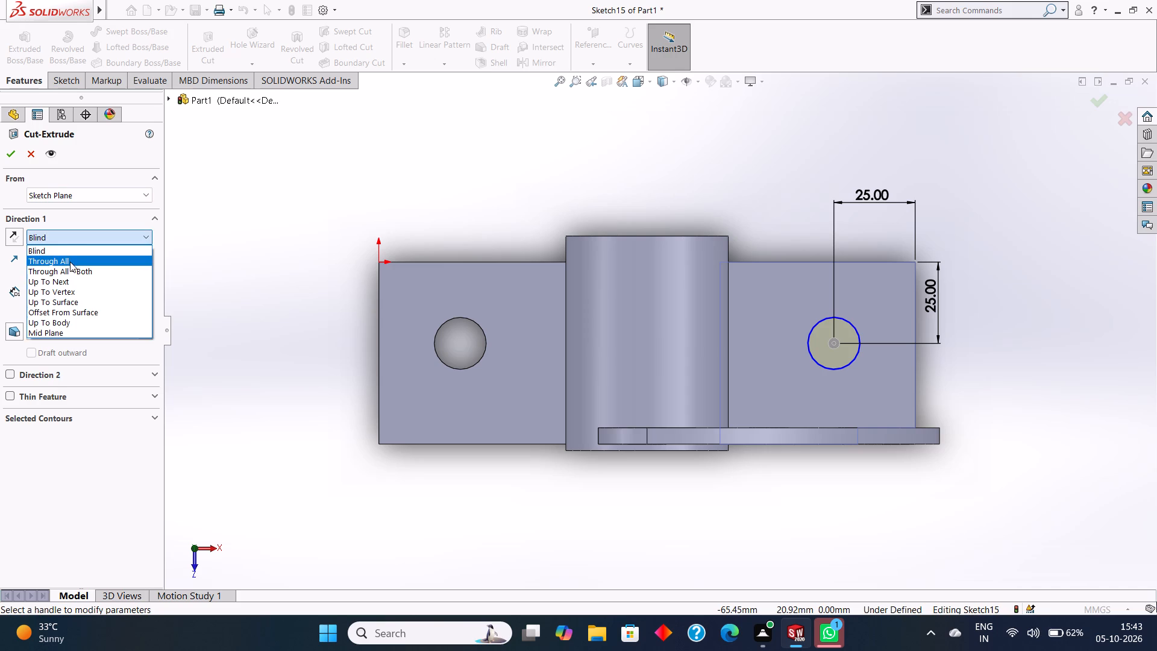
pyautogui.click(70, 262)
pyautogui.click(11, 155)
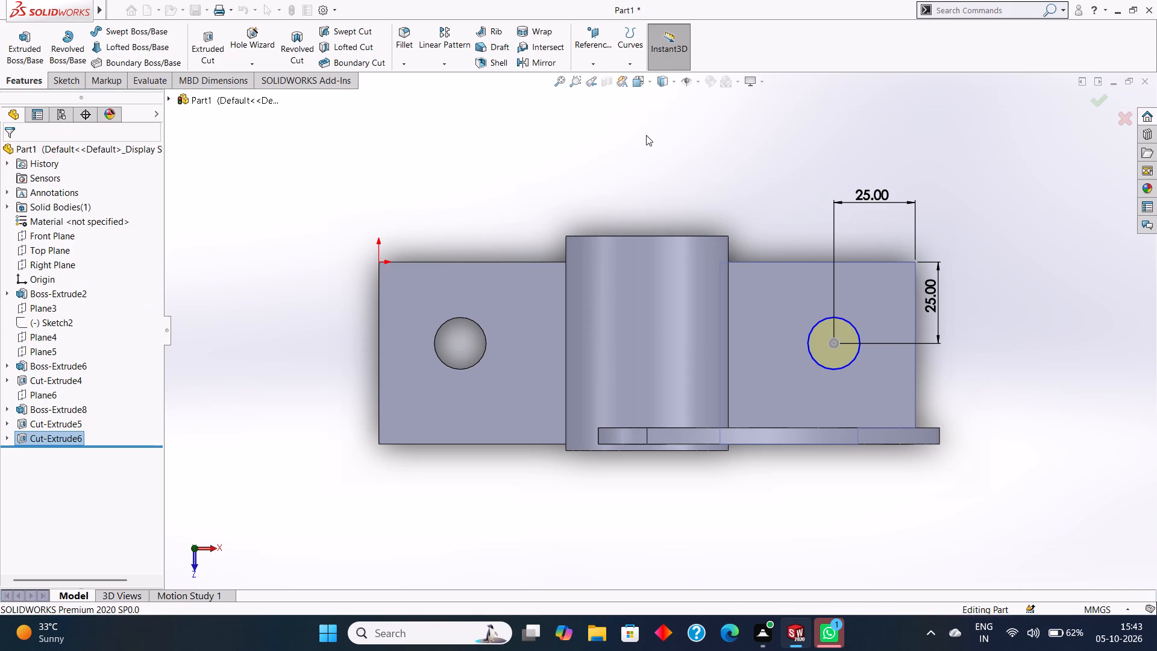
pyautogui.click(728, 131)
# Examine the bracket's block holes, bored cylinder and curved arm from several angles.
pyautogui.moveTo(1011, 279); pyautogui.dragTo(1011, 187, button='middle')
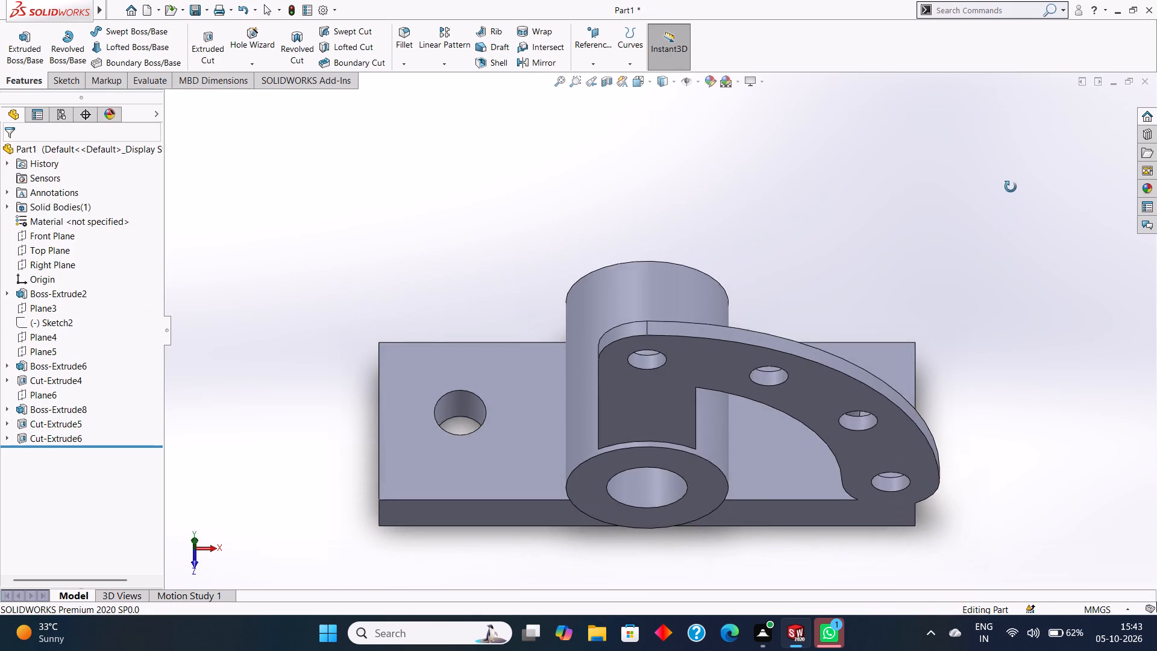
pyautogui.moveTo(1011, 187); pyautogui.dragTo(1020, 232, button='middle')
pyautogui.scroll(2, 979, 292)
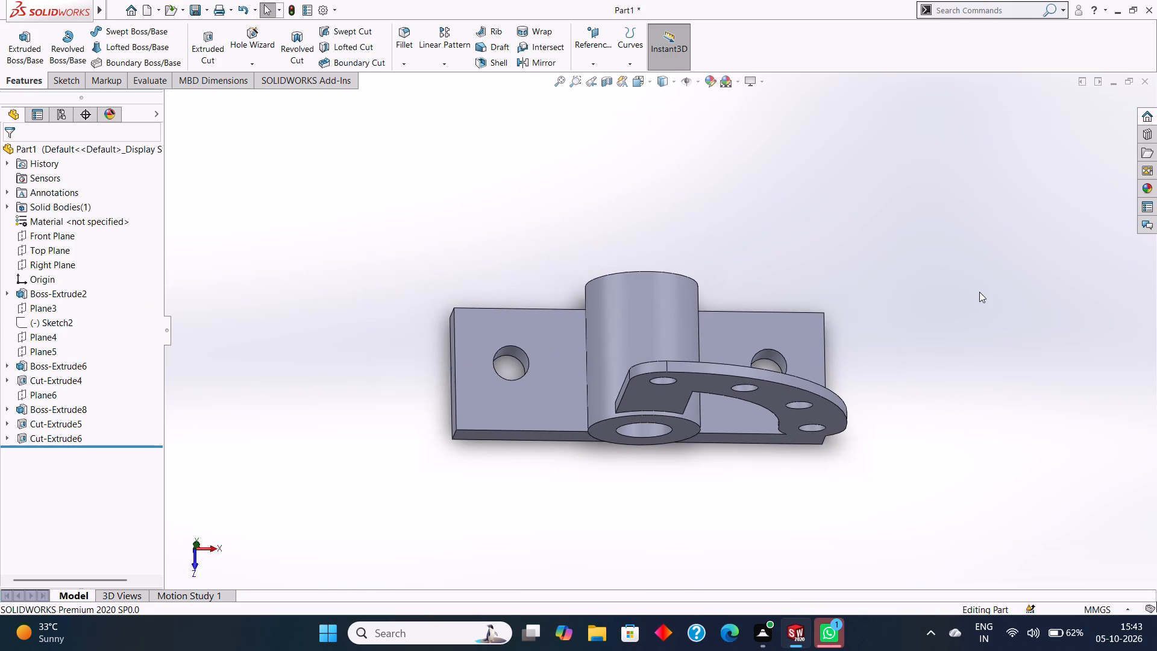
pyautogui.moveTo(973, 336); pyautogui.dragTo(976, 179, button='middle')
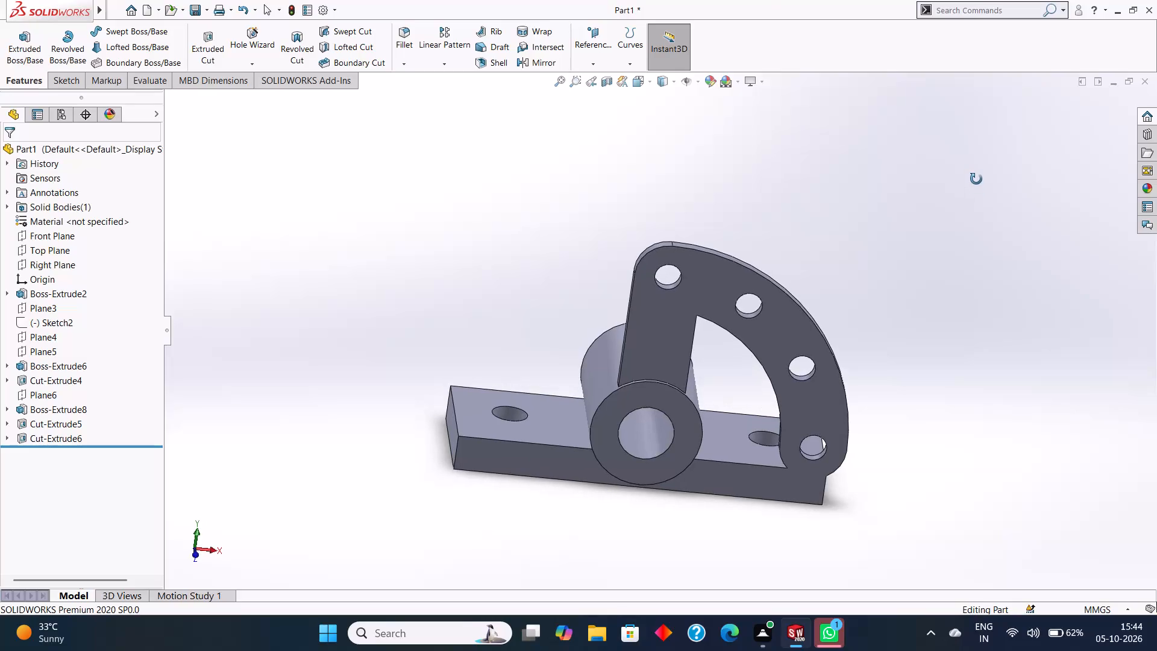
pyautogui.moveTo(976, 179); pyautogui.dragTo(961, 305, button='middle')
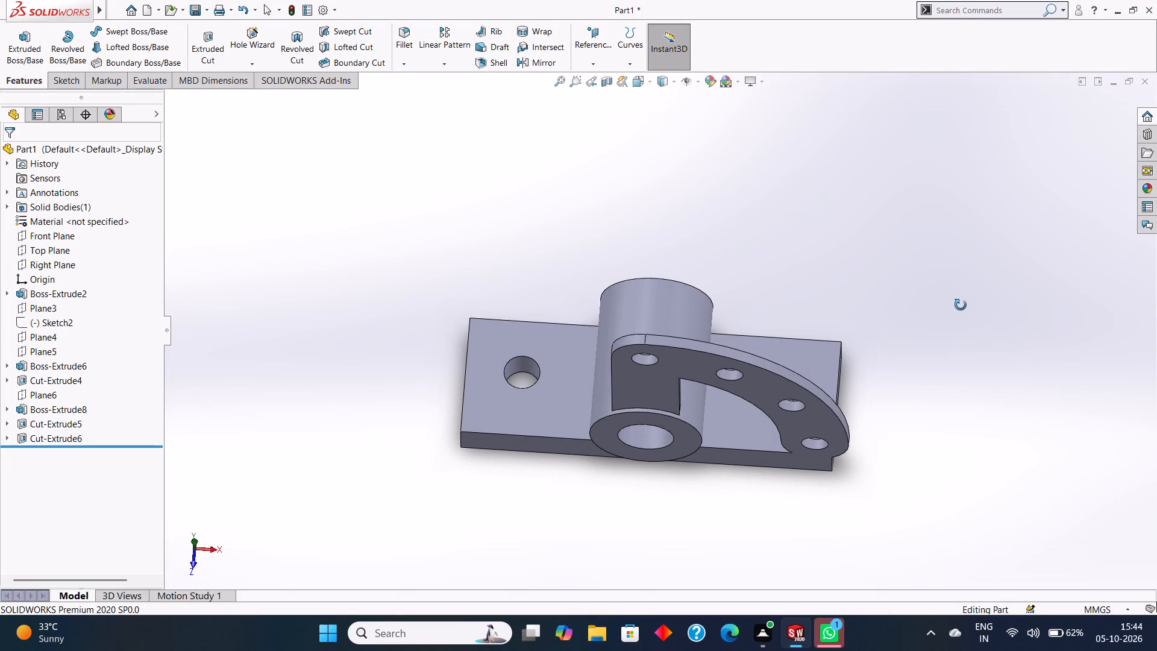
pyautogui.moveTo(961, 305); pyautogui.dragTo(964, 350, button='middle')
pyautogui.scroll(-2, 927, 359)
pyautogui.scroll(3, 883, 386)
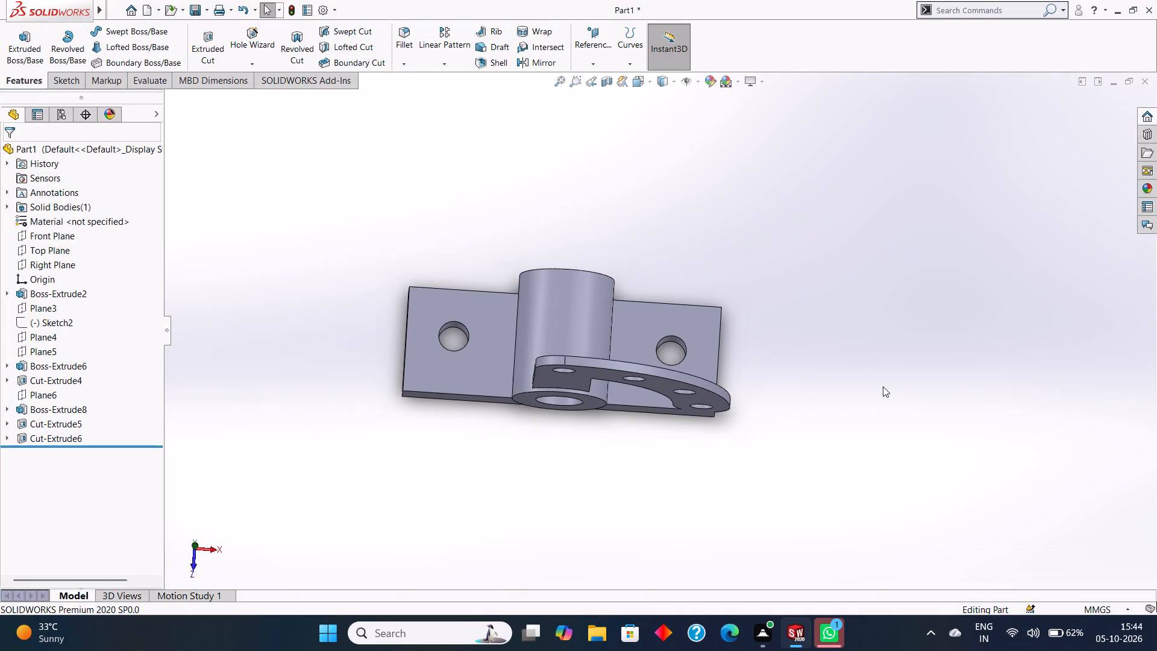
pyautogui.moveTo(876, 394); pyautogui.dragTo(890, 299, button='middle')
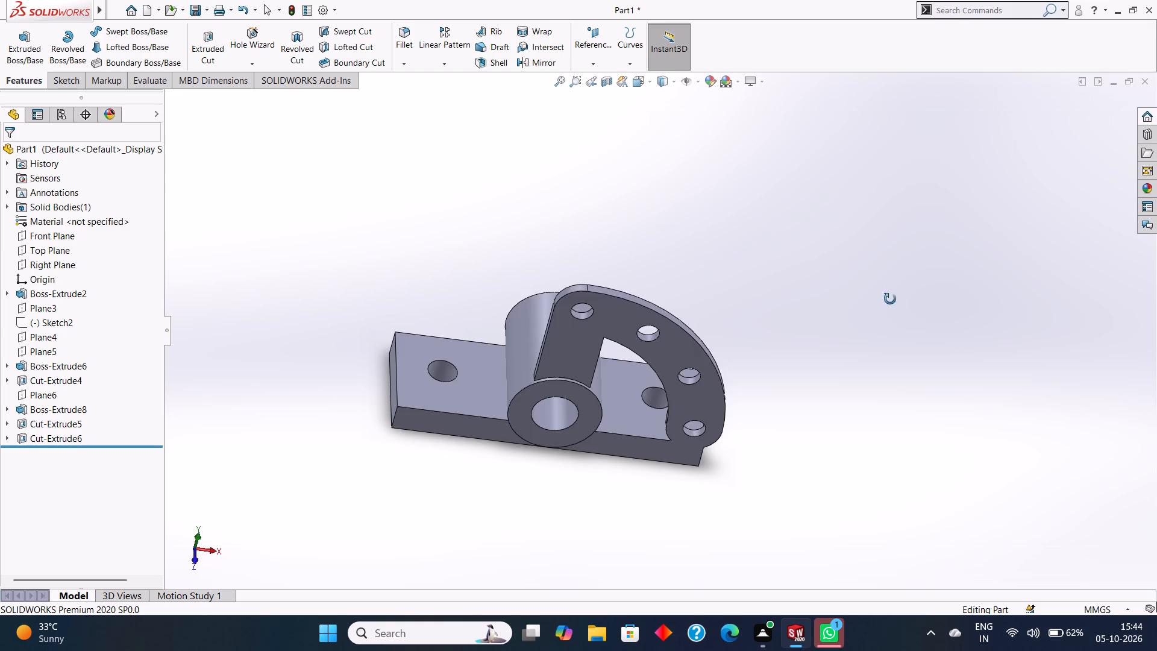
pyautogui.moveTo(890, 299); pyautogui.dragTo(898, 384, button='middle')
pyautogui.scroll(1, 854, 391)
pyautogui.scroll(1, 806, 375)
pyautogui.moveTo(798, 377); pyautogui.dragTo(772, 389, button='middle')
pyautogui.scroll(1, 772, 389)
pyautogui.moveTo(771, 389); pyautogui.dragTo(779, 326, button='middle')
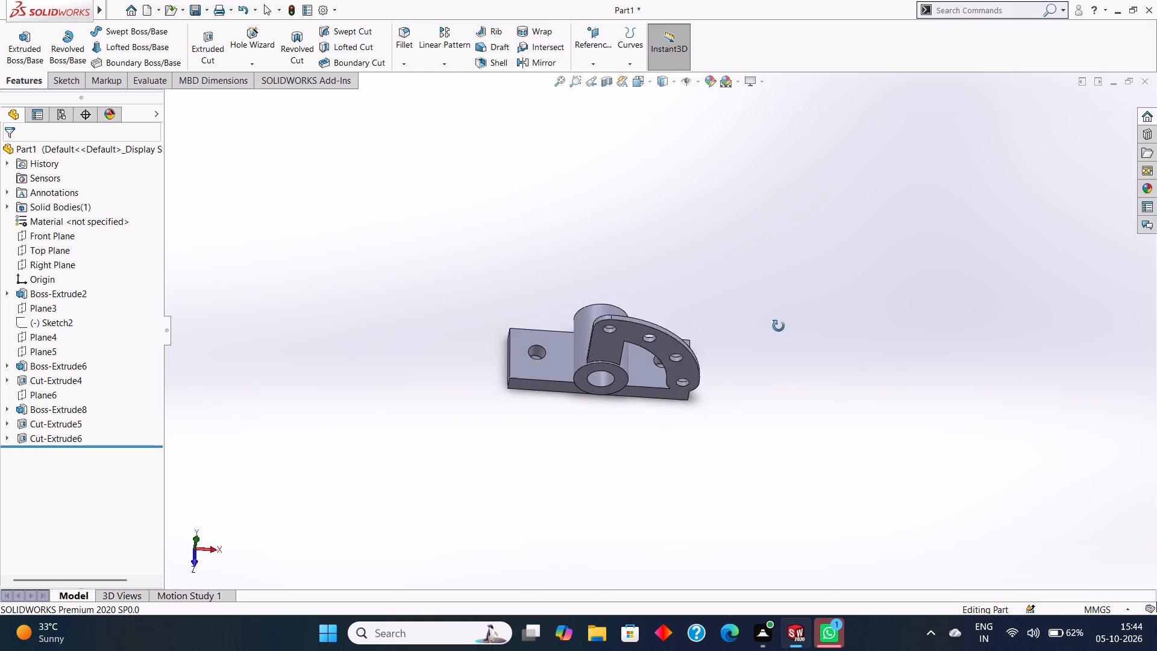
pyautogui.moveTo(779, 326); pyautogui.dragTo(789, 339, button='middle')
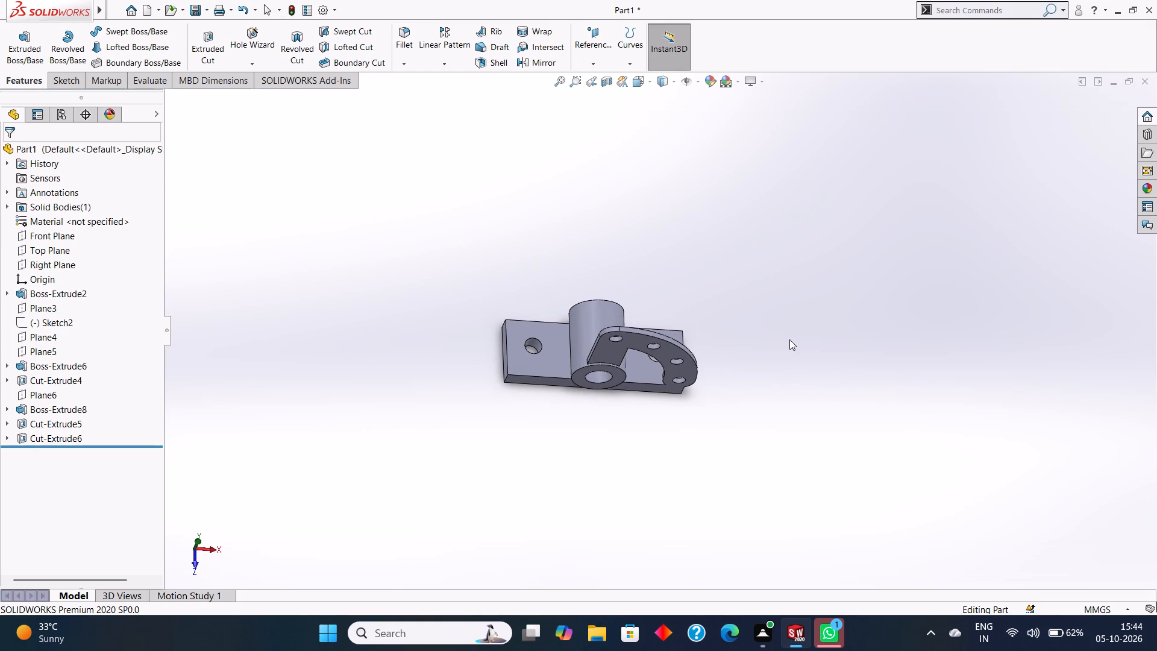
pyautogui.scroll(-2, 736, 323)
pyautogui.scroll(2, 686, 329)
pyautogui.moveTo(725, 290); pyautogui.dragTo(721, 278, button='middle')
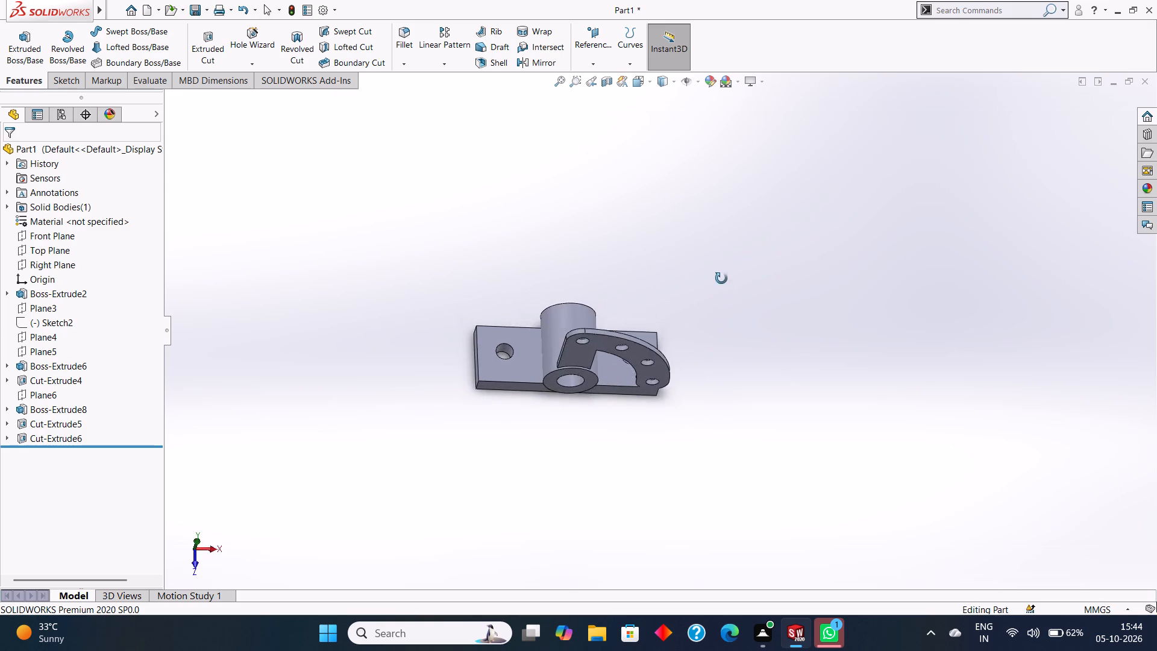
pyautogui.moveTo(721, 278); pyautogui.dragTo(723, 233, button='middle')
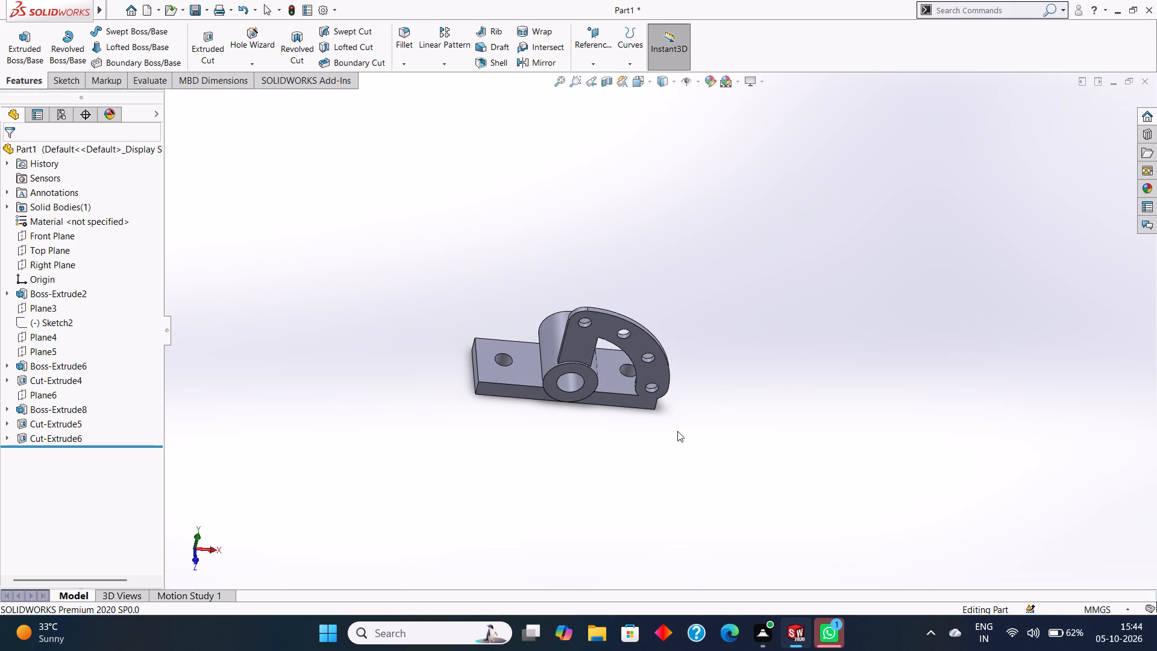
pyautogui.scroll(1, 677, 431)
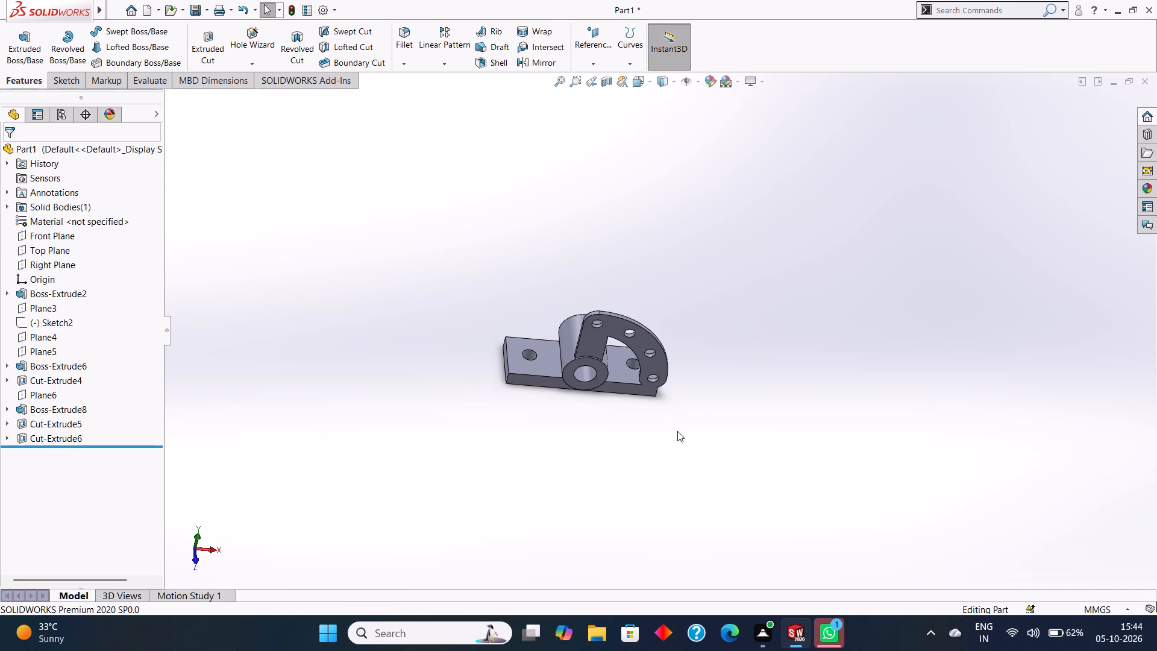
pyautogui.moveTo(693, 450); pyautogui.dragTo(703, 451, button='middle')
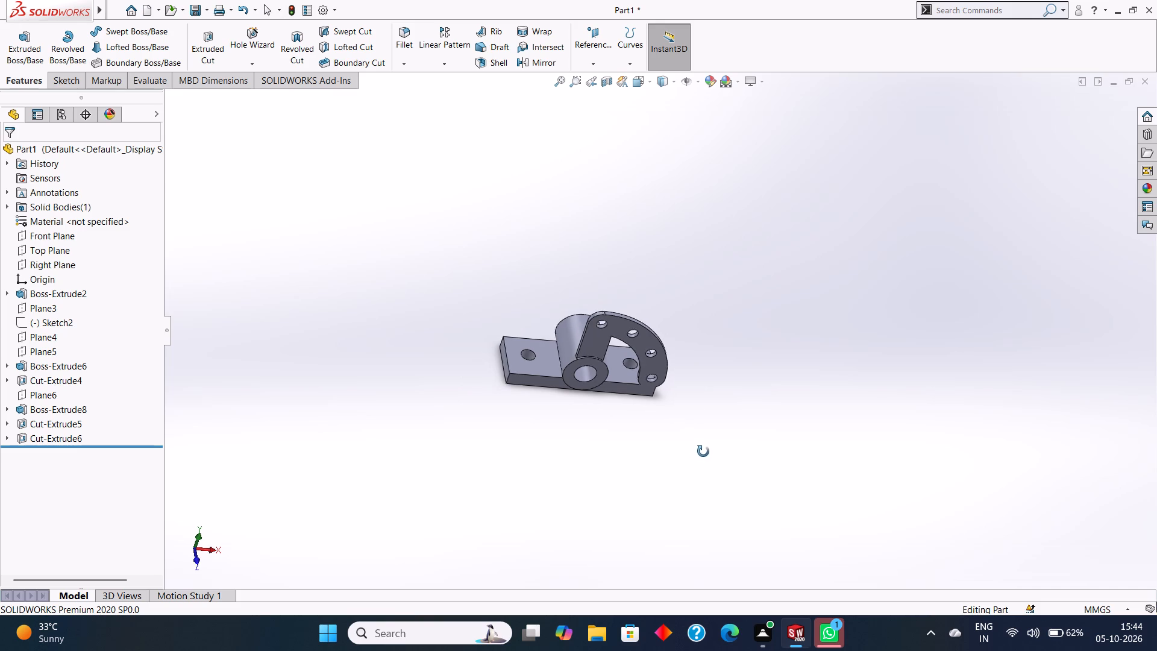
pyautogui.moveTo(703, 451); pyautogui.dragTo(724, 459, button='middle')
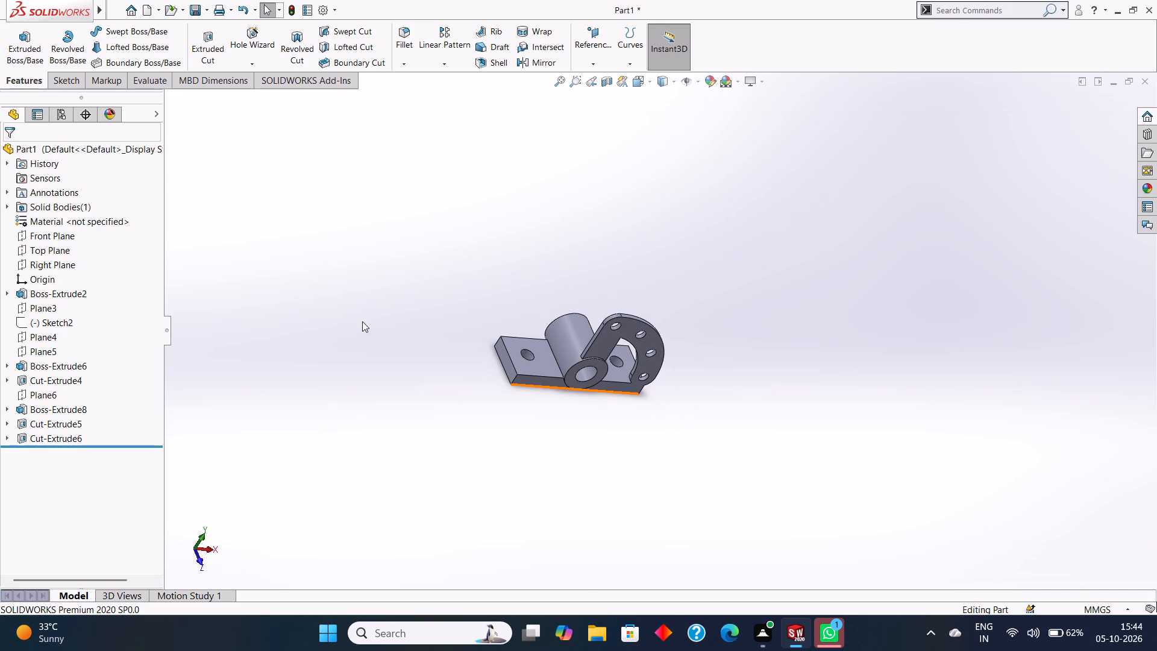
# Fillet the edge between the block's top face and the cylinder, on the side away from the arm, with a 5 mm radius.
pyautogui.click(403, 60)
pyautogui.click(408, 77)
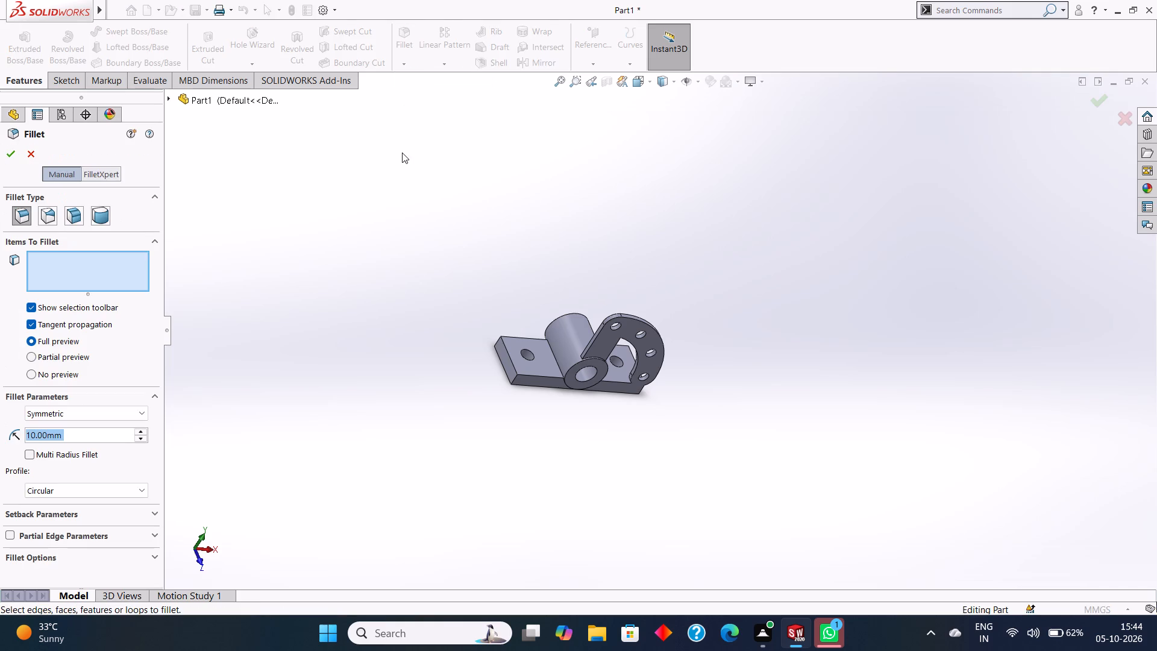
pyautogui.press('5')
pyautogui.press('Return')
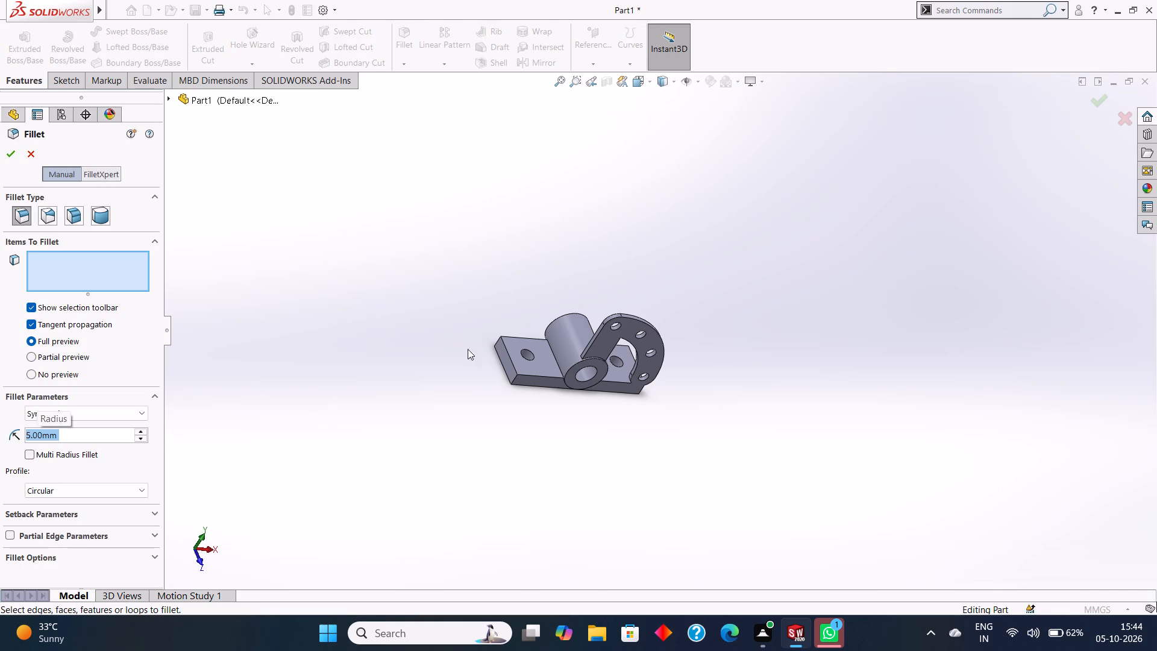
pyautogui.scroll(-7, 538, 354)
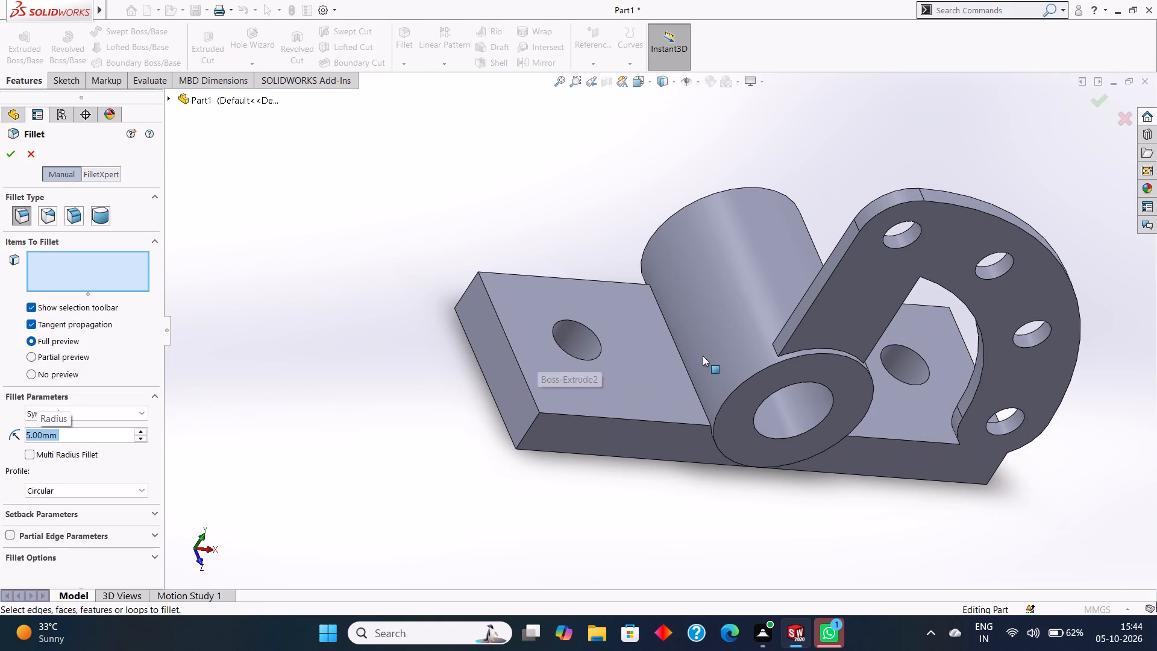
pyautogui.click(681, 354)
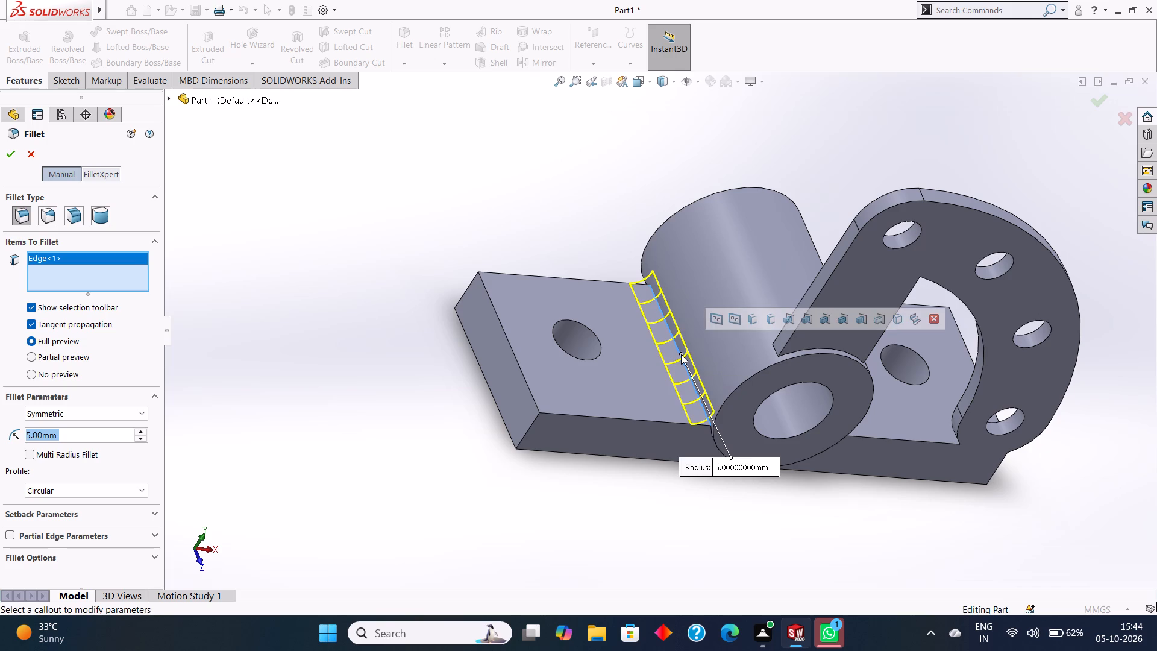
pyautogui.scroll(-1, 3, 248)
pyautogui.click(8, 159)
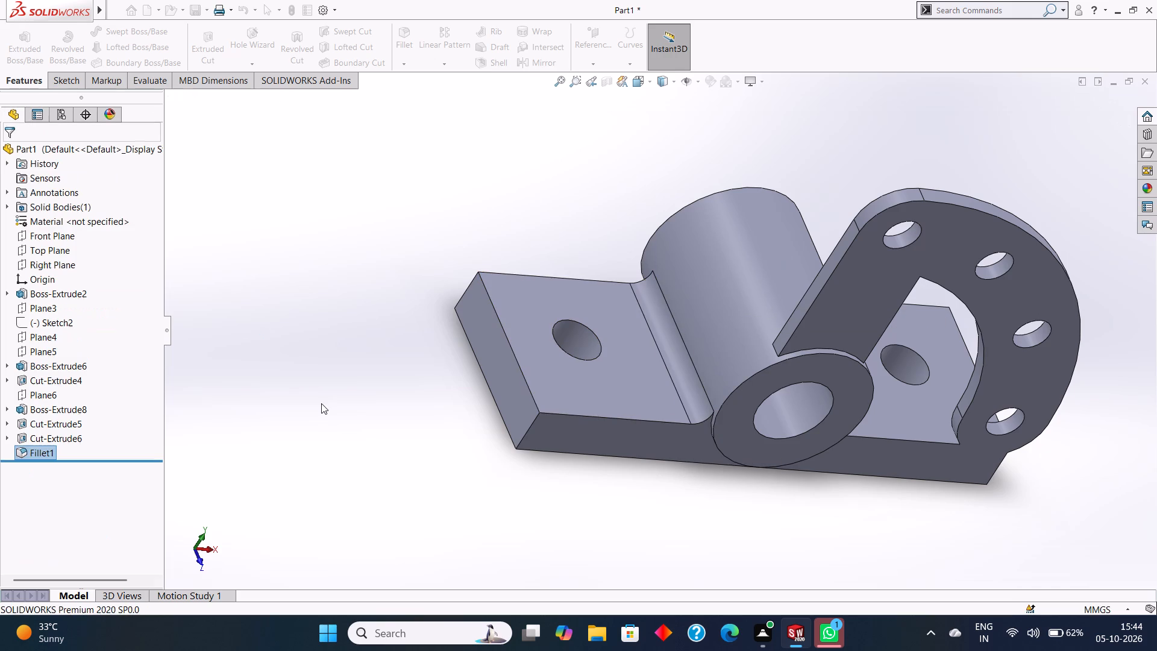
# Fillet the arm-side edge between cylinder and block and the edge where the arm's inner curve meets the block's top, both at 5 mm.
pyautogui.scroll(3, 368, 439)
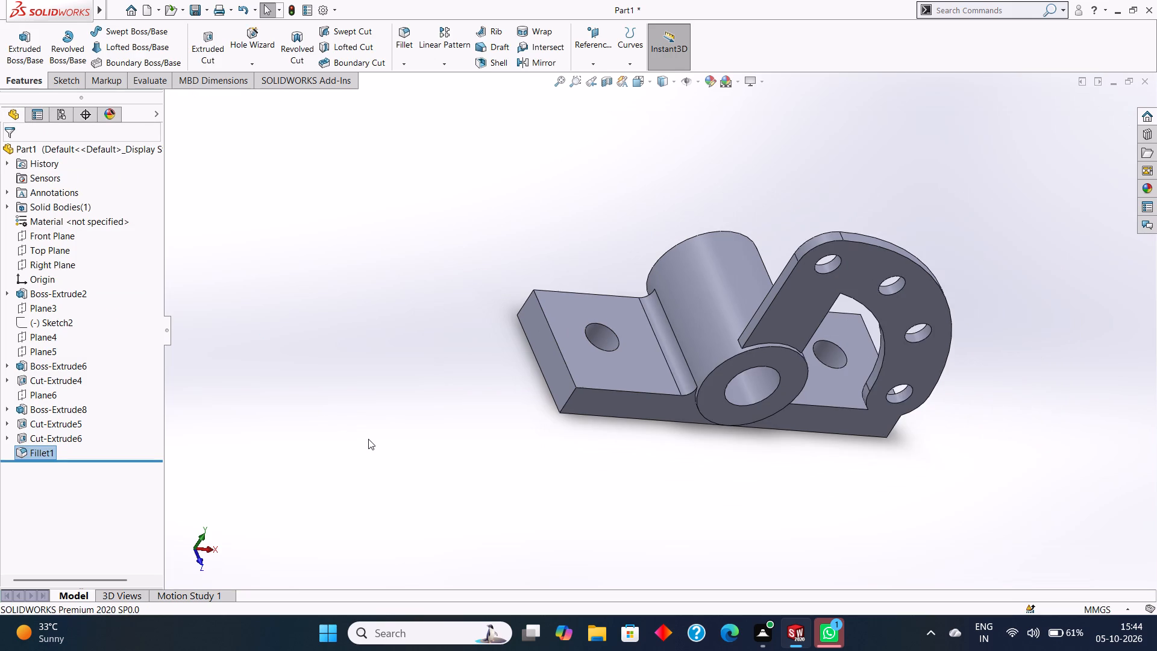
pyautogui.scroll(1, 368, 439)
pyautogui.moveTo(559, 455); pyautogui.dragTo(486, 417, button='middle')
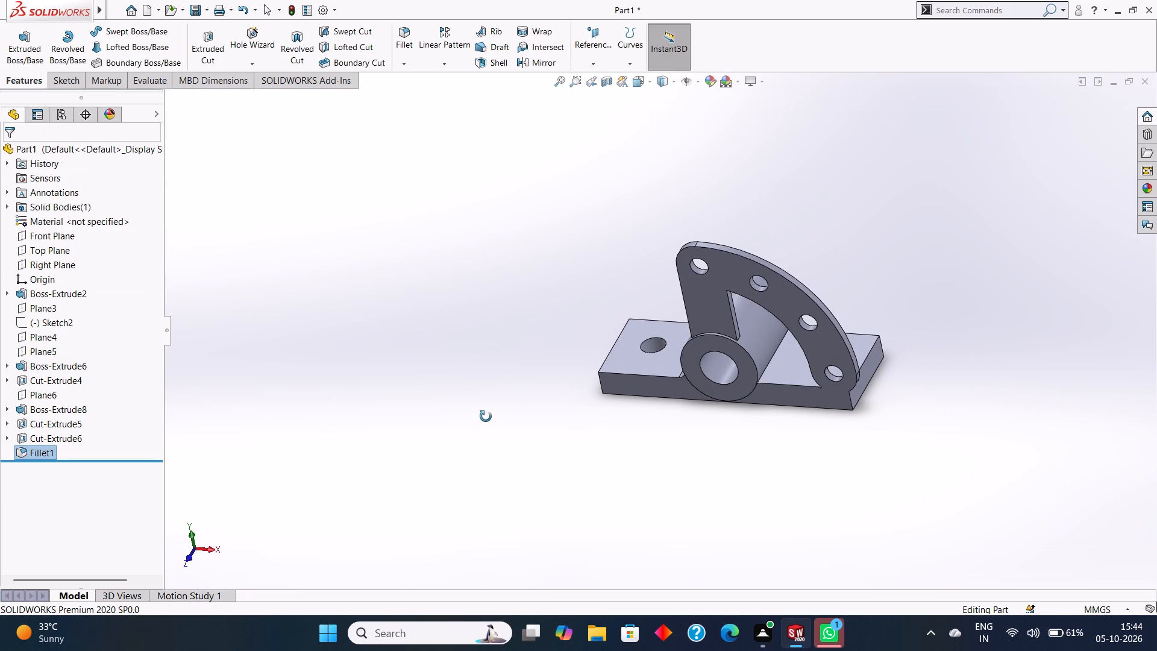
pyautogui.moveTo(486, 417); pyautogui.dragTo(494, 406, button='middle')
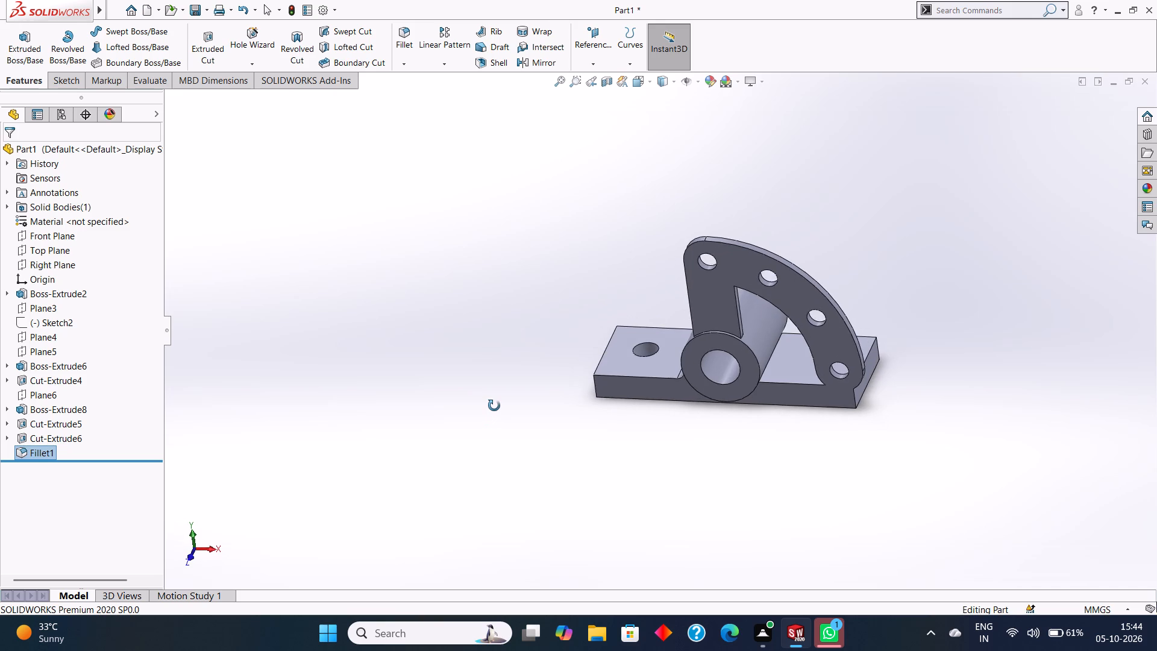
pyautogui.moveTo(494, 406); pyautogui.dragTo(500, 397, button='middle')
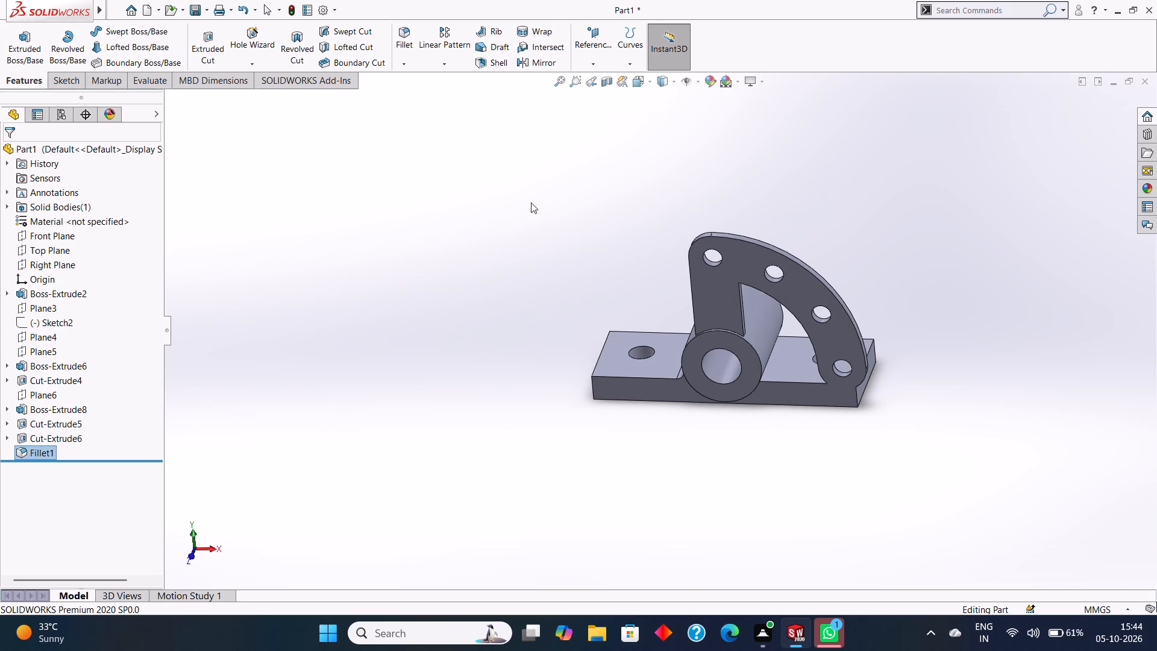
pyautogui.click(412, 62)
pyautogui.click(420, 83)
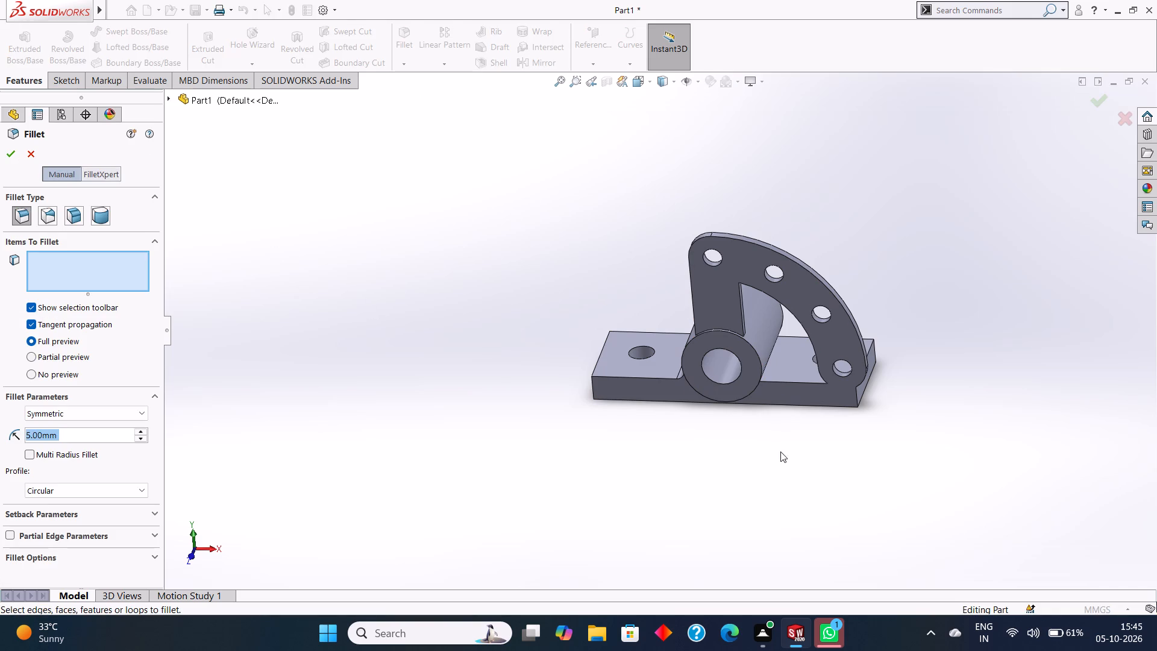
pyautogui.moveTo(776, 441); pyautogui.dragTo(743, 417, button='middle')
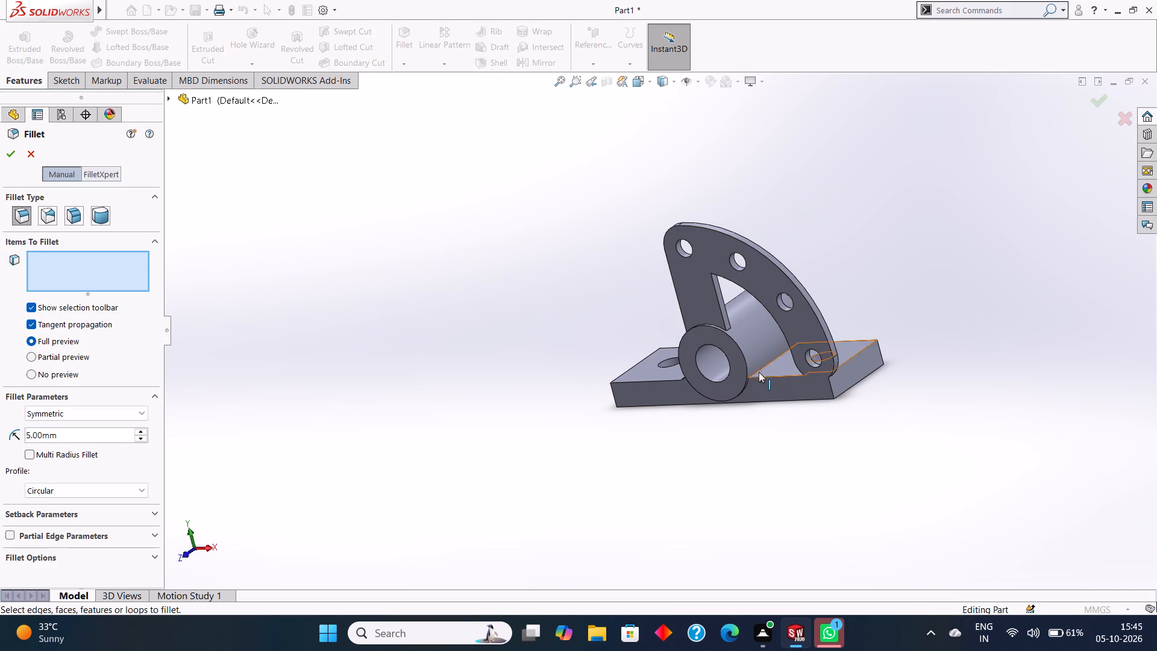
pyautogui.click(759, 372)
pyautogui.scroll(1, 758, 445)
pyautogui.moveTo(760, 447); pyautogui.dragTo(841, 486, button='middle')
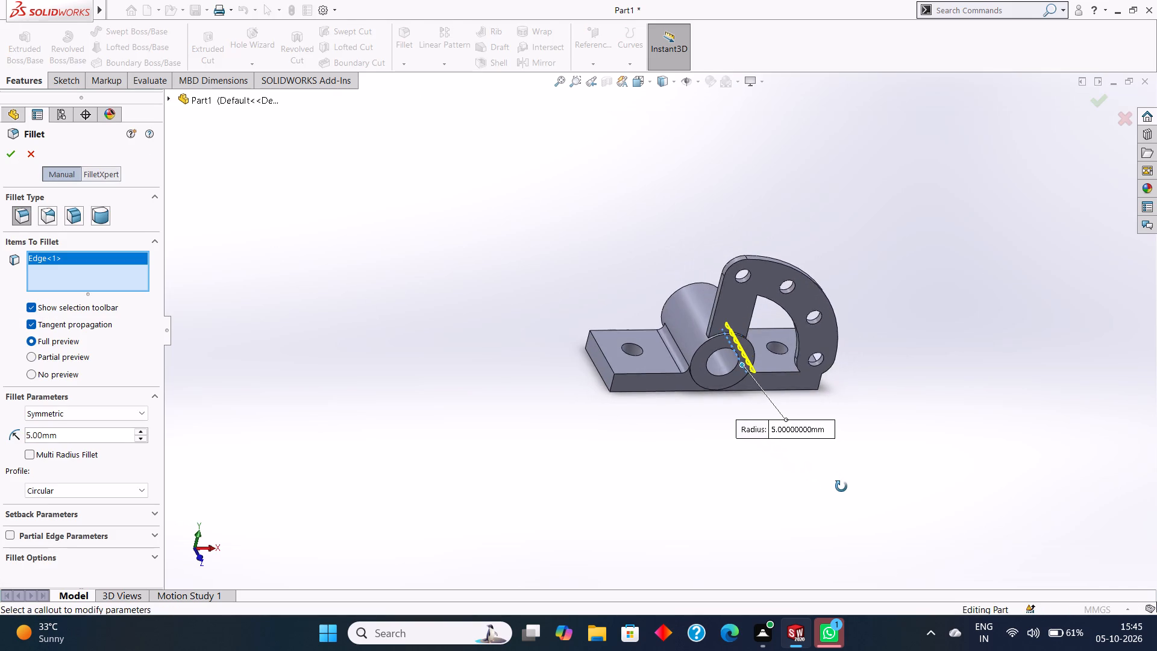
pyautogui.moveTo(841, 486); pyautogui.dragTo(840, 485, button='middle')
pyautogui.moveTo(833, 401); pyautogui.dragTo(859, 397, button='middle')
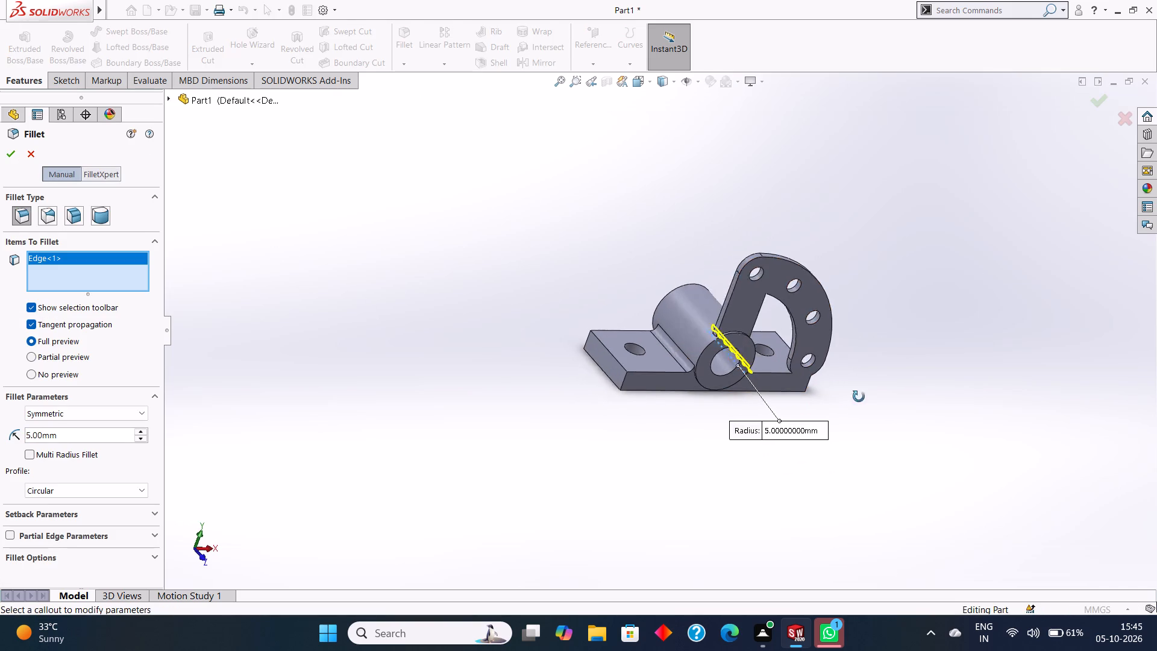
pyautogui.moveTo(859, 397); pyautogui.dragTo(865, 397, button='middle')
pyautogui.scroll(-4, 784, 373)
pyautogui.scroll(-3, 735, 362)
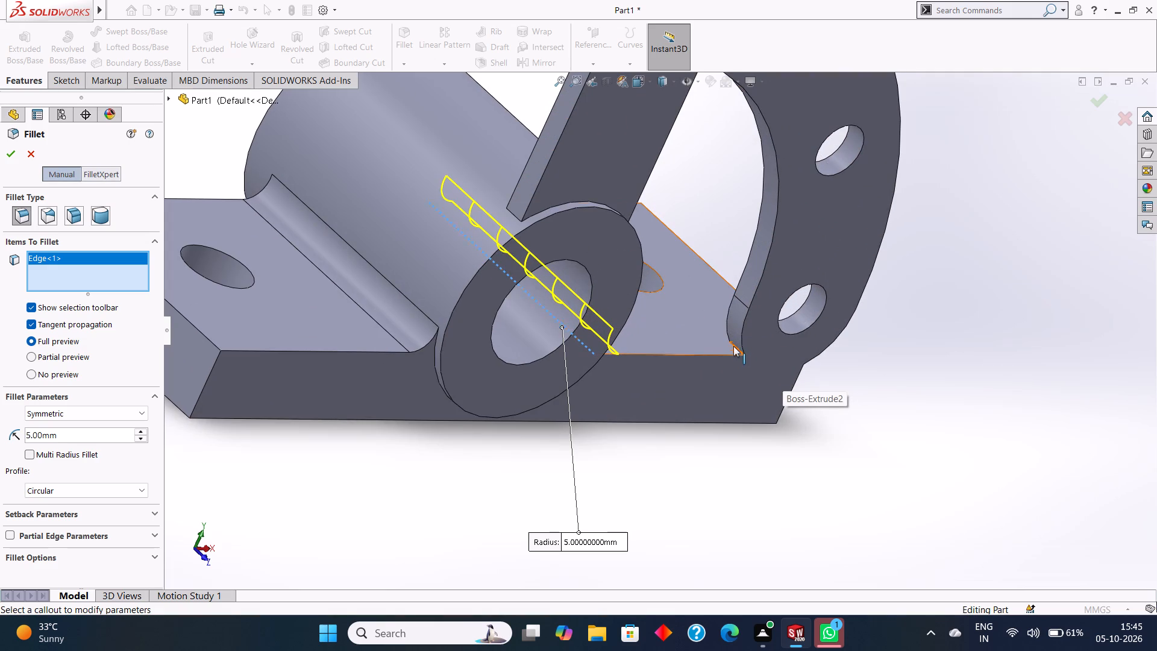
pyautogui.click(733, 346)
pyautogui.scroll(2, 746, 424)
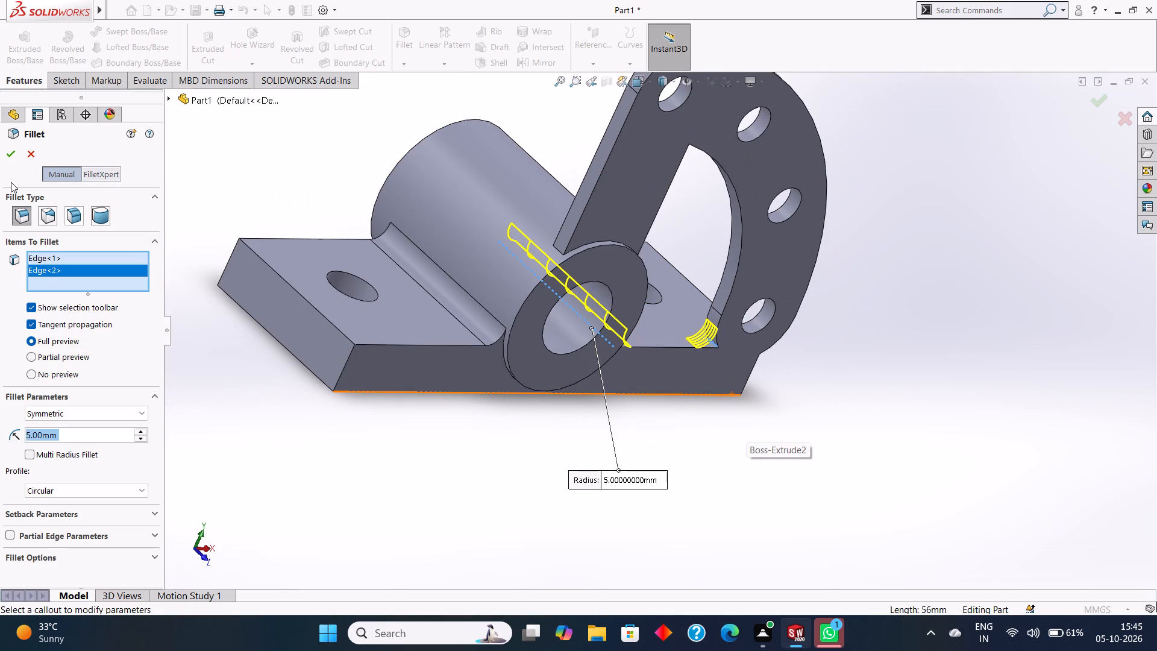
pyautogui.click(2, 157)
# Examine the filleted joints between the block, cylinder and curved arm from several angles.
pyautogui.moveTo(849, 444); pyautogui.dragTo(775, 397, button='middle')
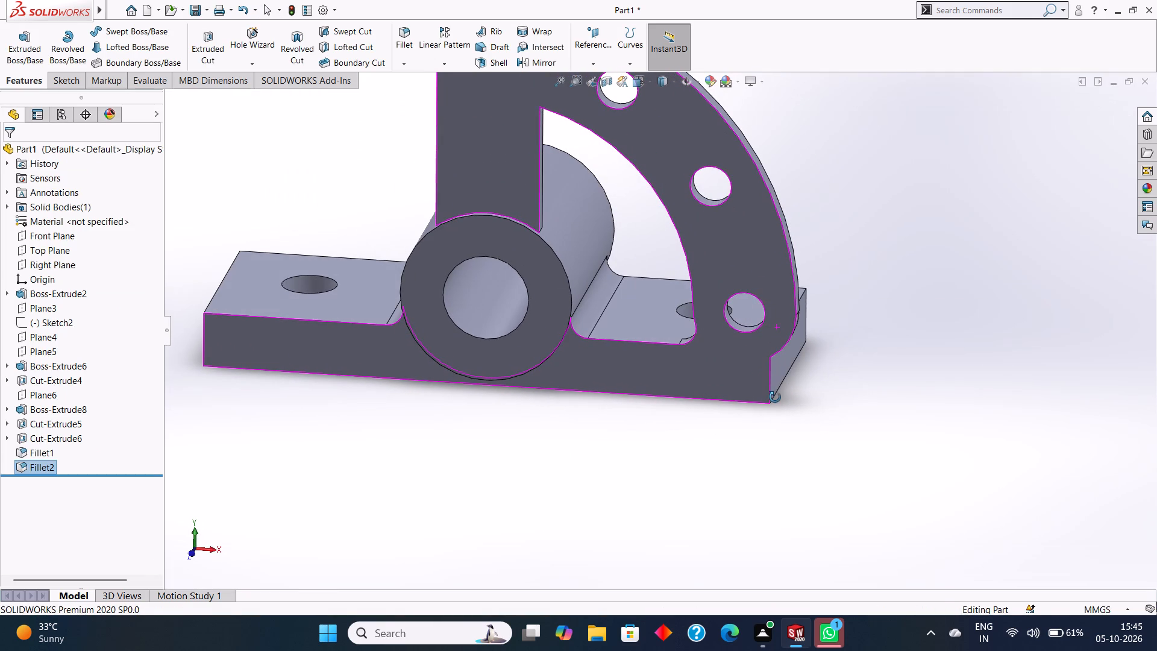
pyautogui.moveTo(775, 397); pyautogui.dragTo(819, 423, button='middle')
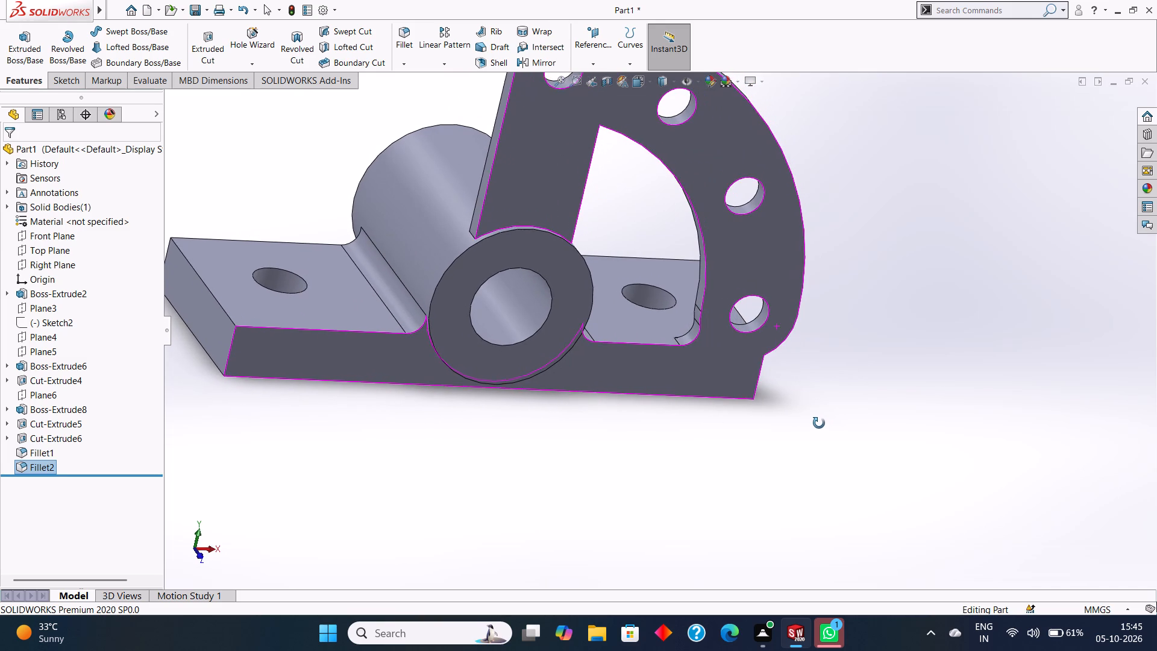
pyautogui.moveTo(819, 423); pyautogui.dragTo(797, 391, button='middle')
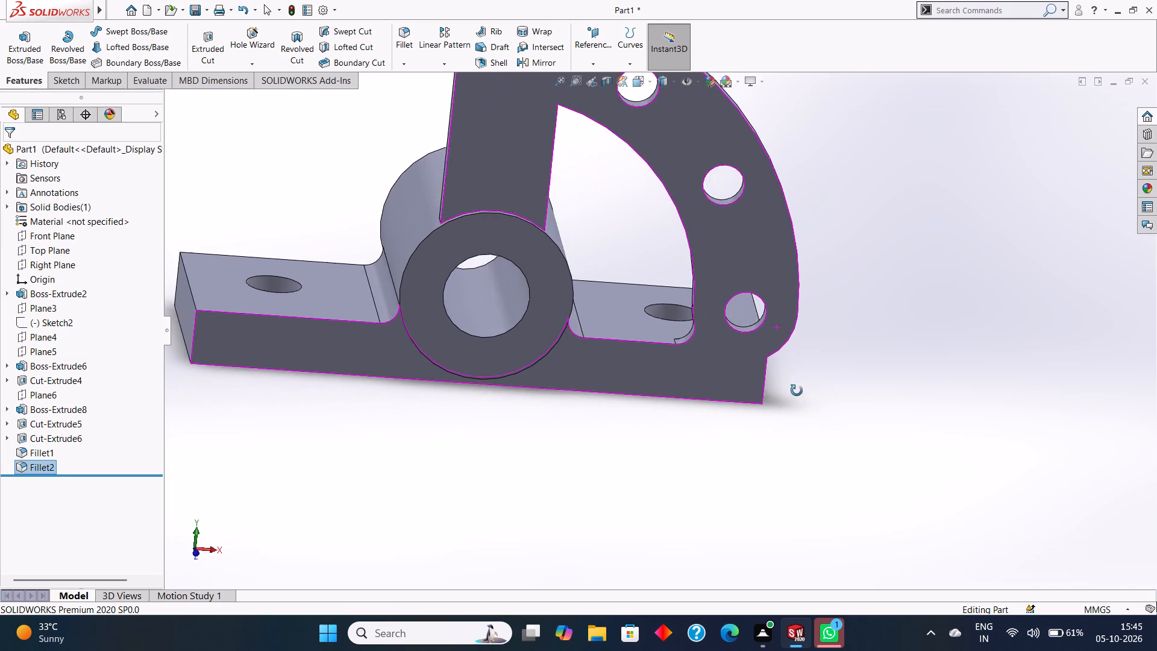
pyautogui.moveTo(797, 391); pyautogui.dragTo(792, 344, button='middle')
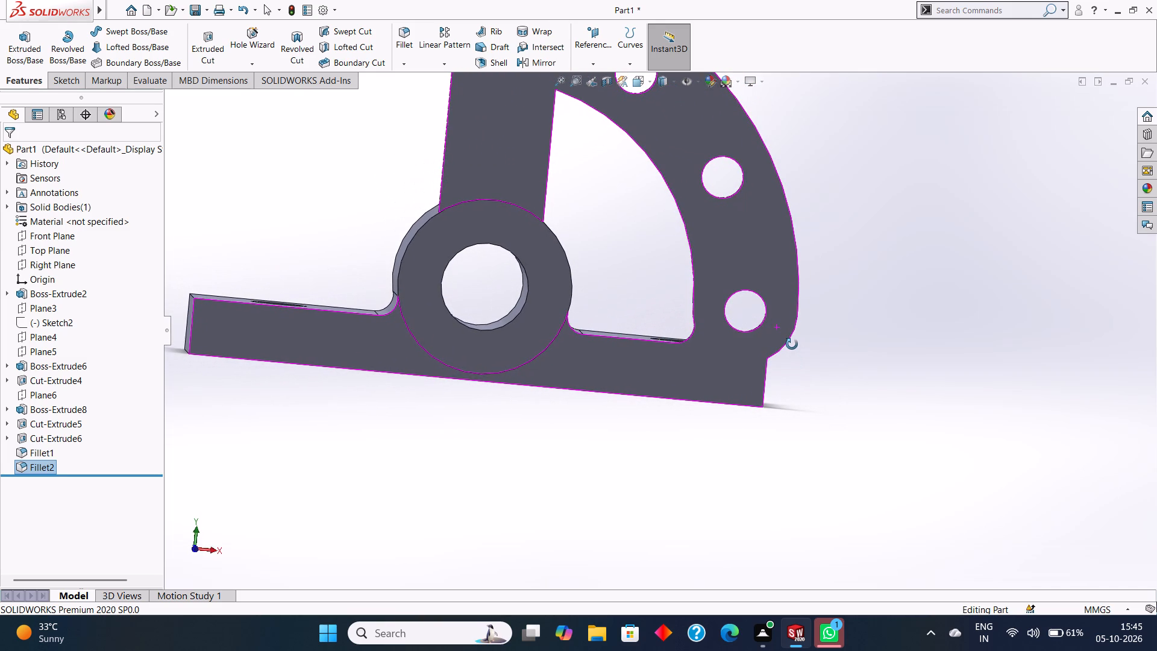
pyautogui.moveTo(792, 344); pyautogui.dragTo(797, 371, button='middle')
pyautogui.scroll(3, 795, 385)
pyautogui.moveTo(805, 439); pyautogui.dragTo(856, 471, button='middle')
pyautogui.scroll(1, 828, 439)
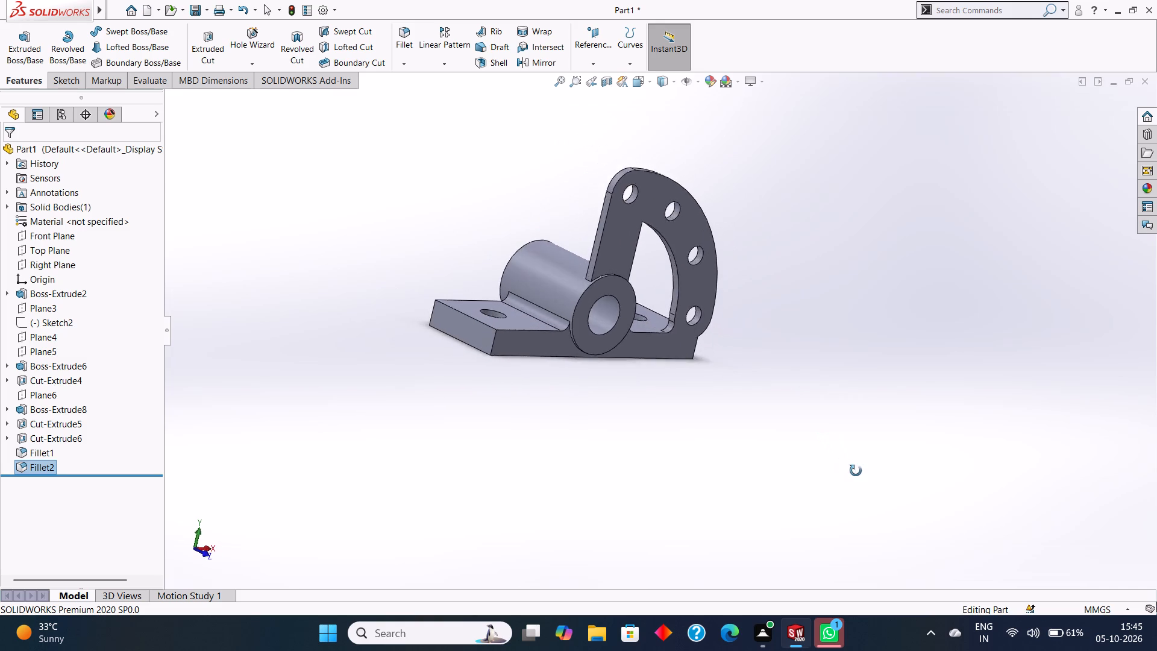
pyautogui.moveTo(856, 471); pyautogui.dragTo(910, 497, button='middle')
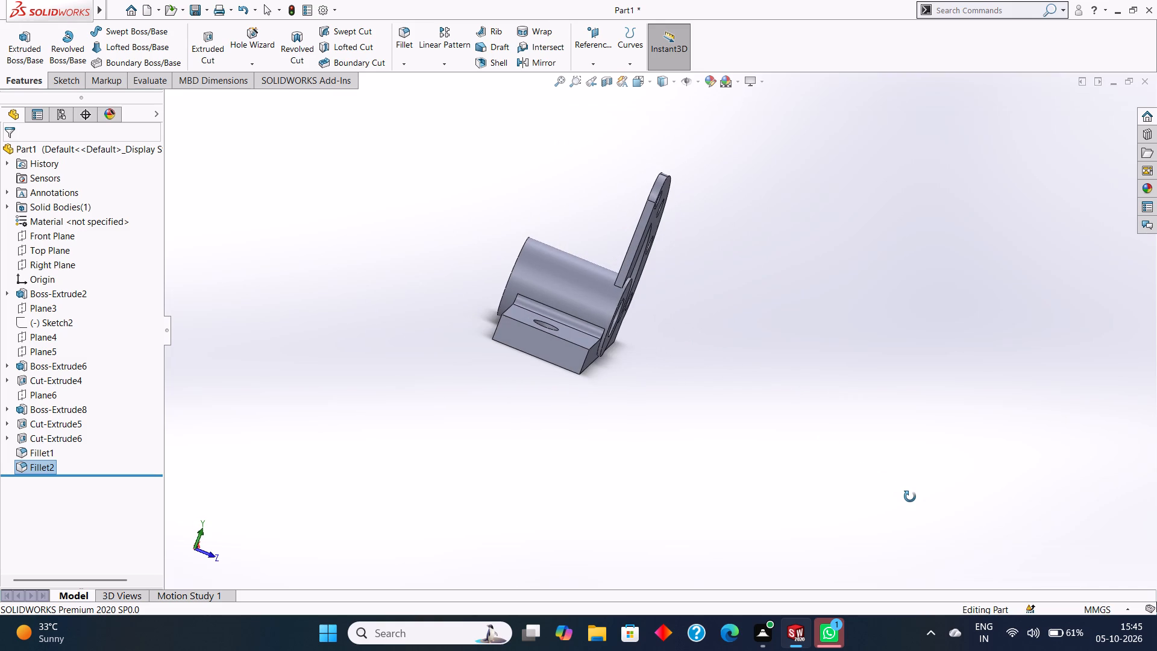
pyautogui.moveTo(910, 497); pyautogui.dragTo(763, 475, button='middle')
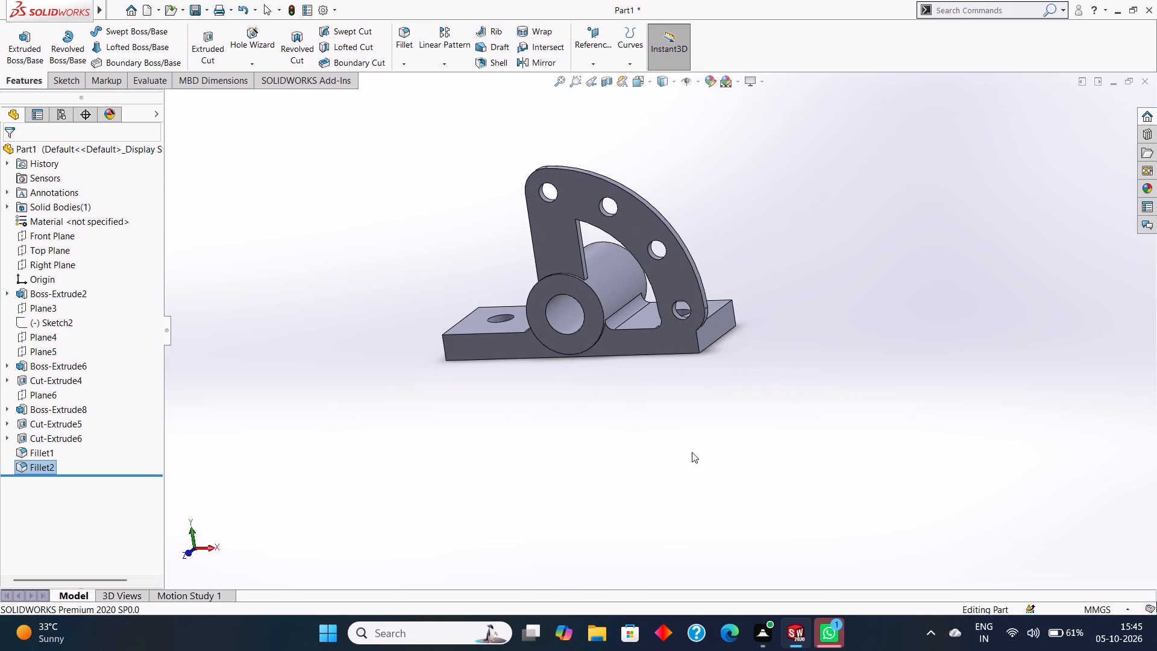
# Apply an appearance from the Metal category to the bracket's whole body.
pyautogui.click(1146, 187)
pyautogui.click(1016, 119)
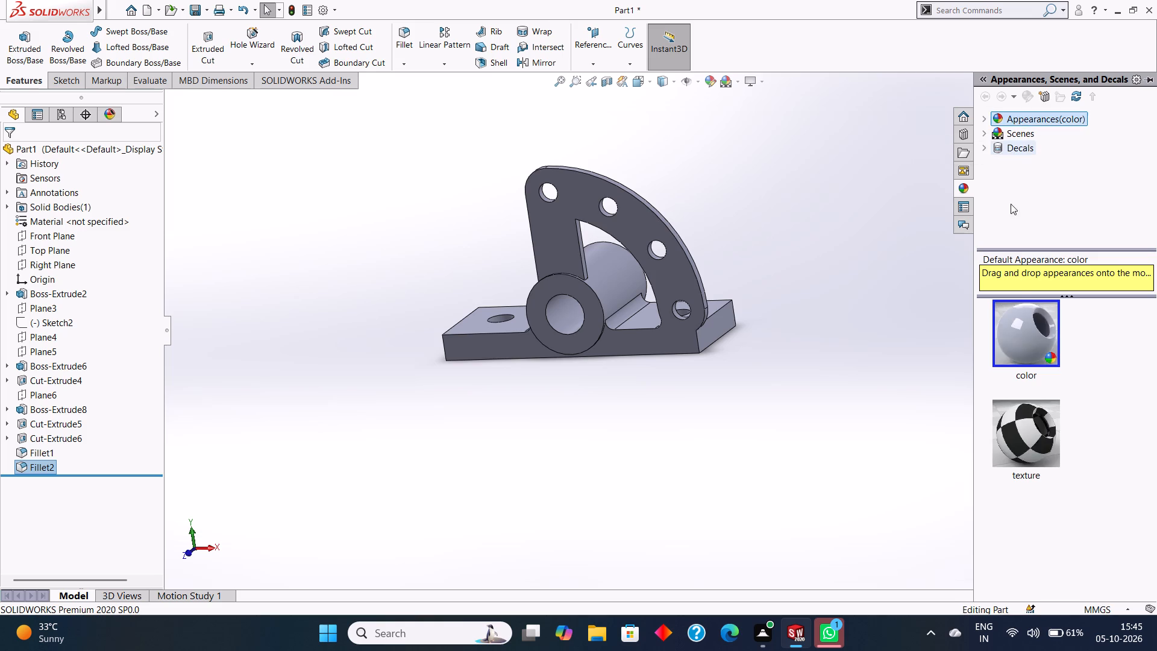
pyautogui.click(985, 119)
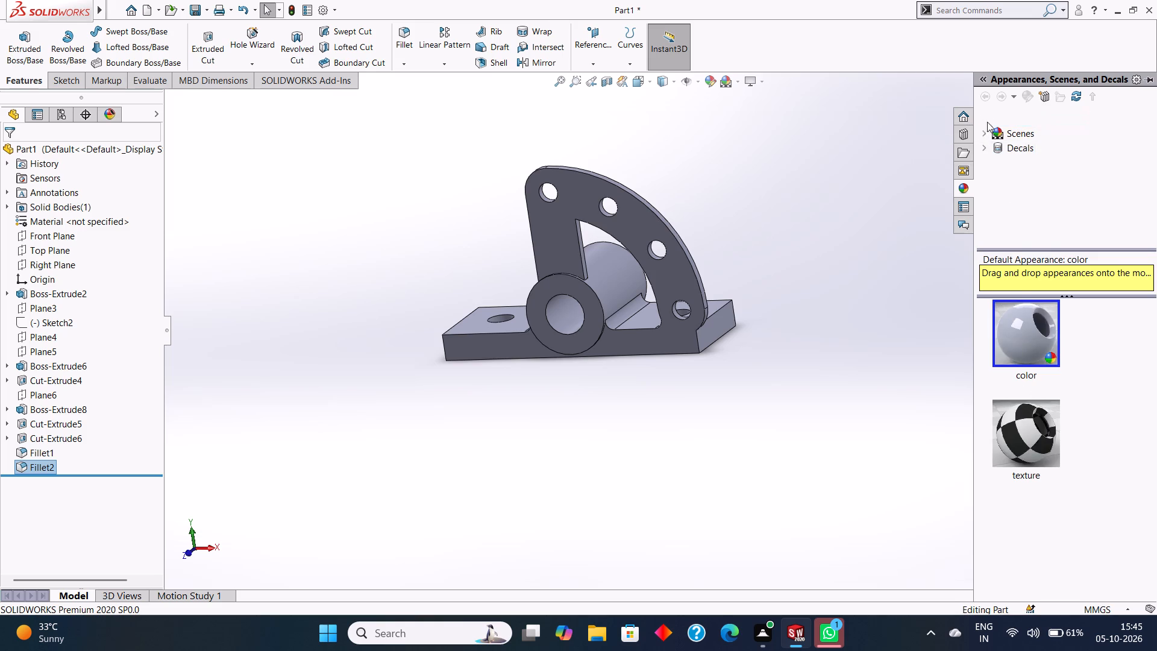
pyautogui.click(1028, 149)
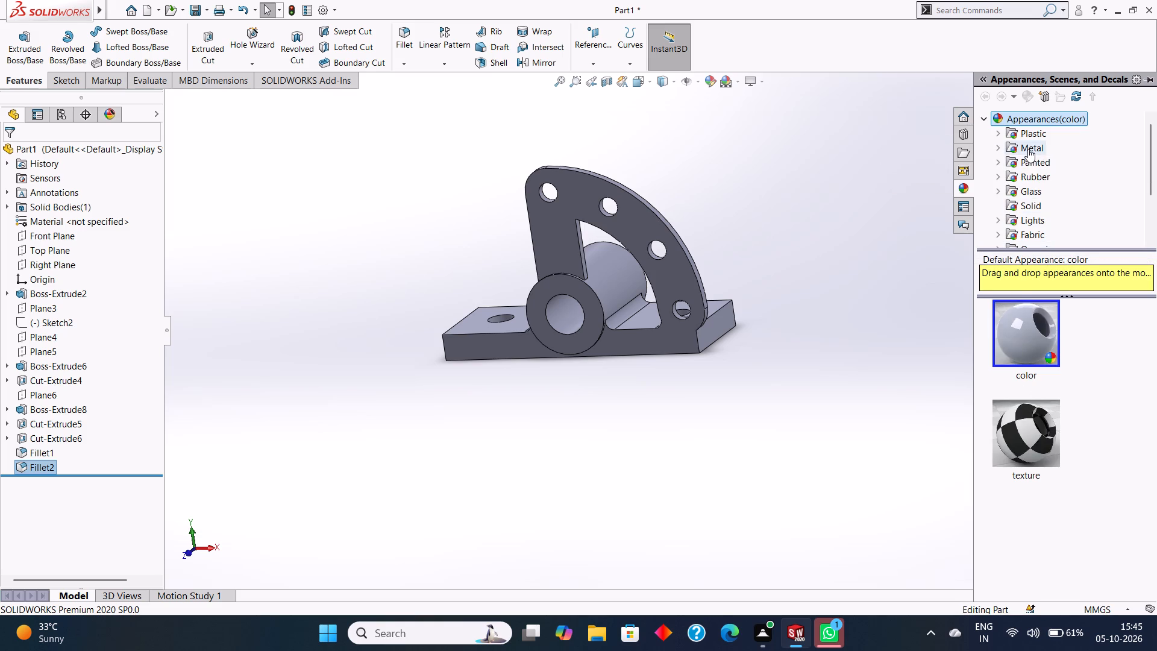
pyautogui.moveTo(1041, 550); pyautogui.dragTo(598, 274)
pyautogui.click(598, 274)
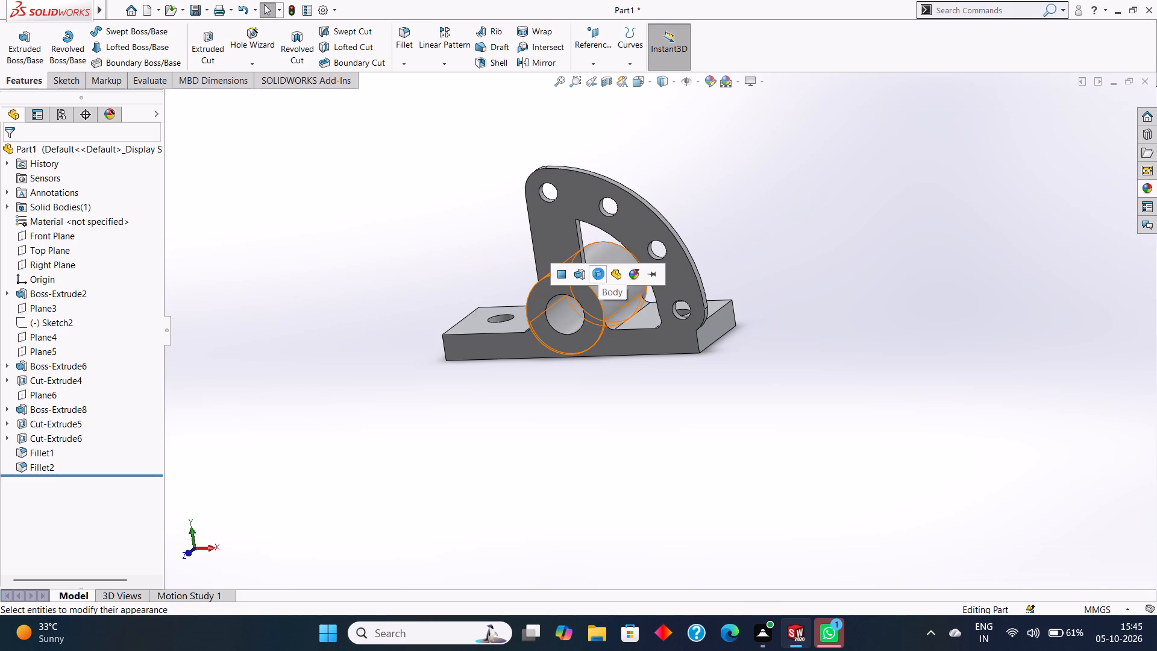
pyautogui.click(632, 440)
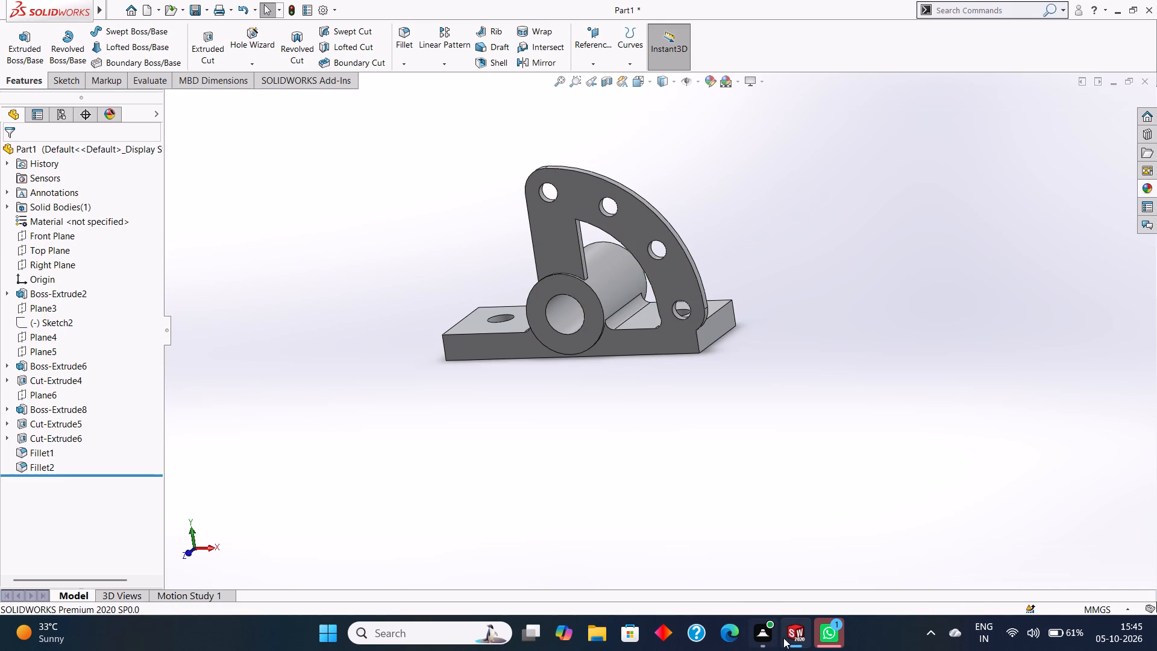
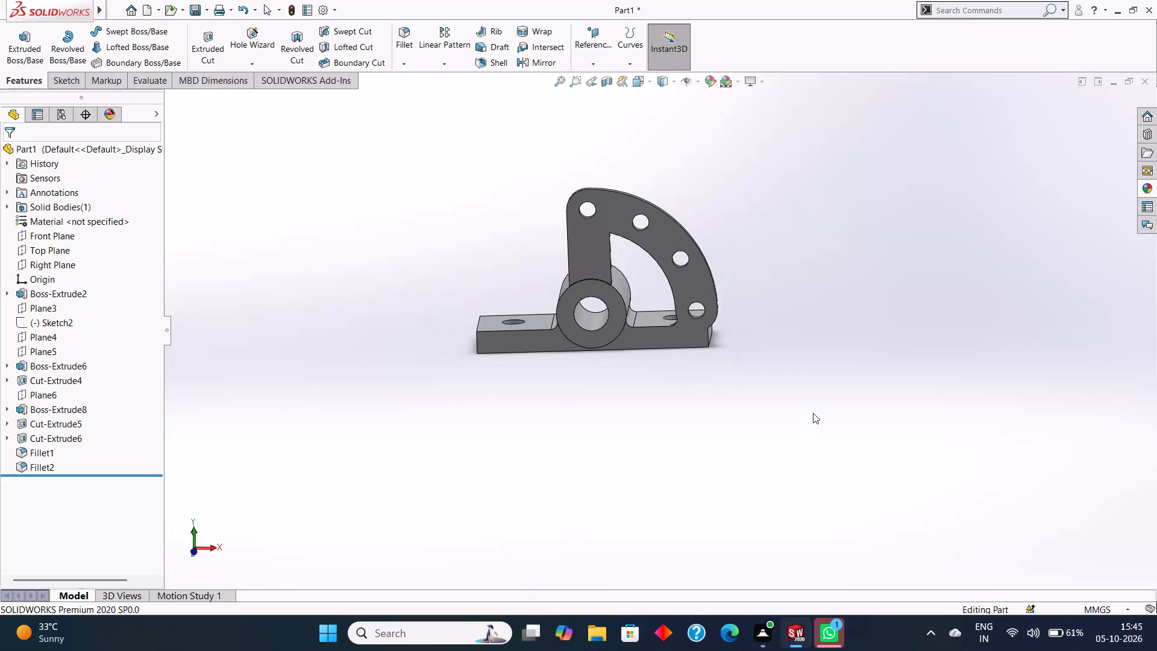
# Save the part as "flanged mounting bracket" in the tryfuji folder, in SOLIDWORKS Part format.
pyautogui.hotkey('ctrl', 's')
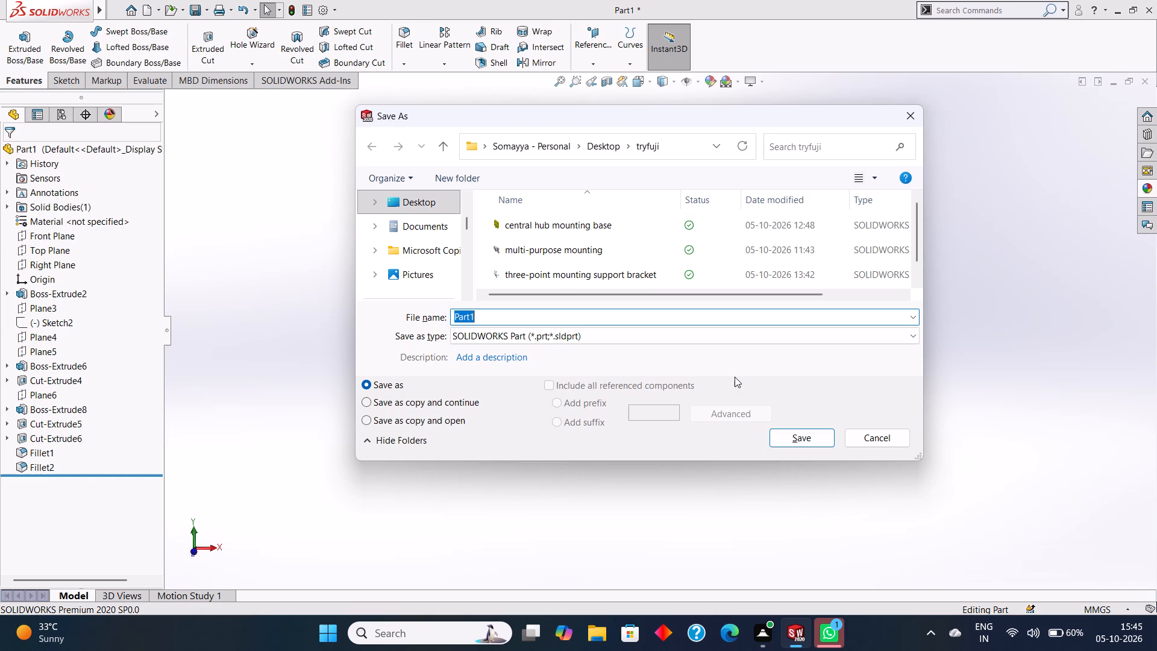
pyautogui.press('BackSpace')
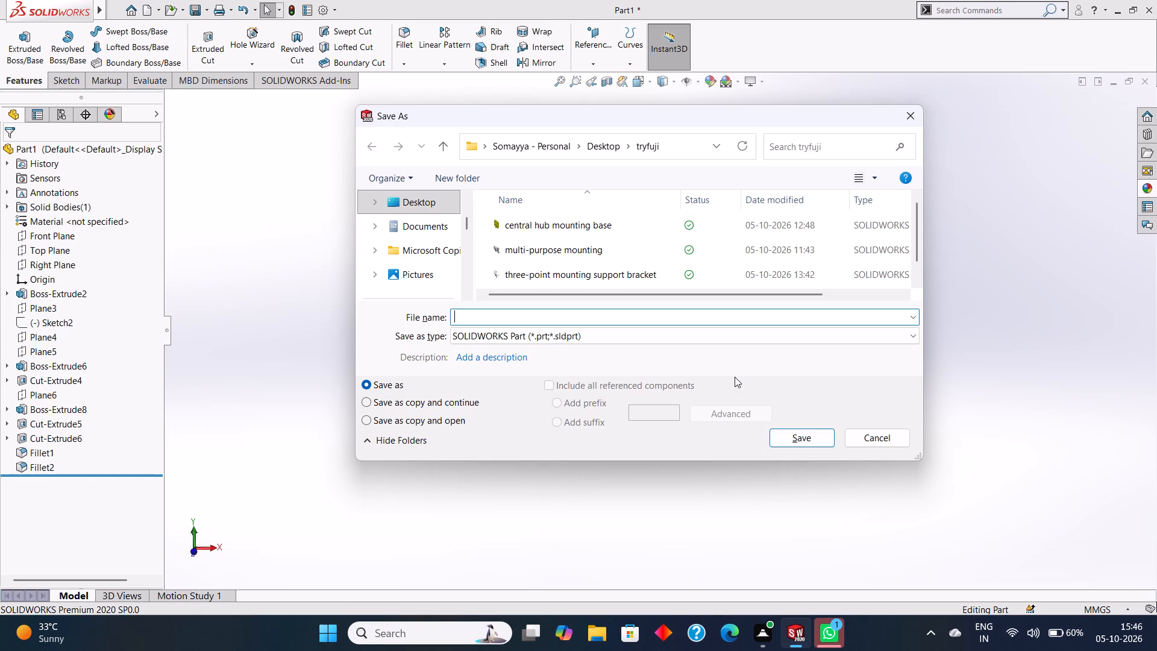
pyautogui.write('flanged')
pyautogui.press('space')
pyautogui.write('mounting')
pyautogui.press('space')
pyautogui.write('bracket')
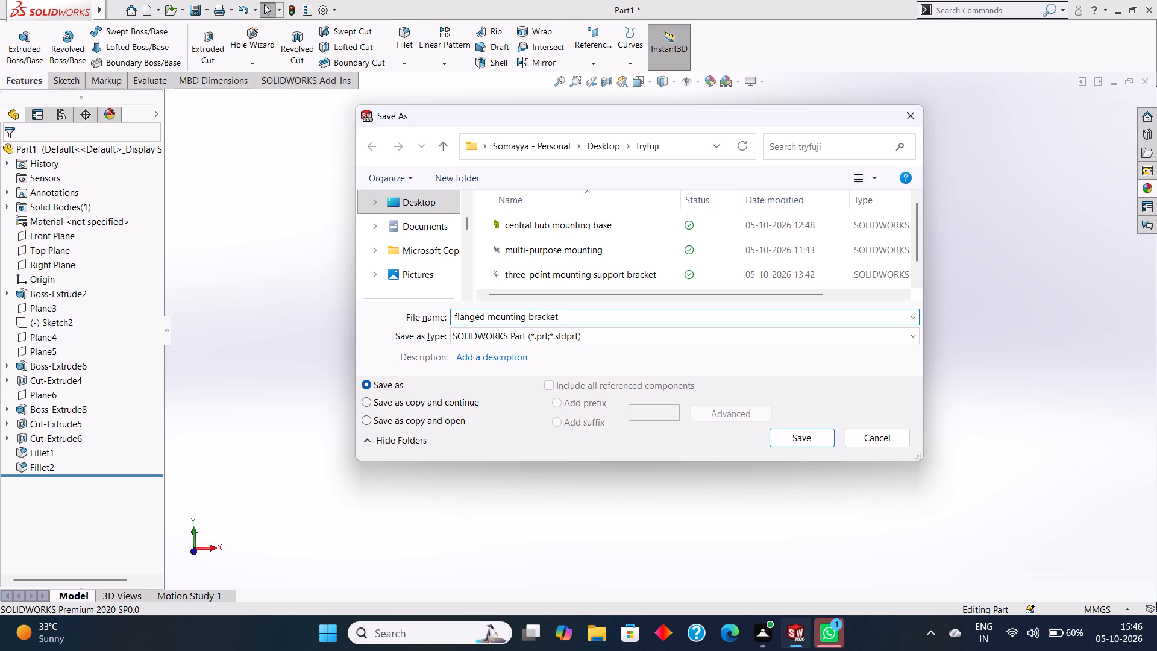
pyautogui.press('Return')
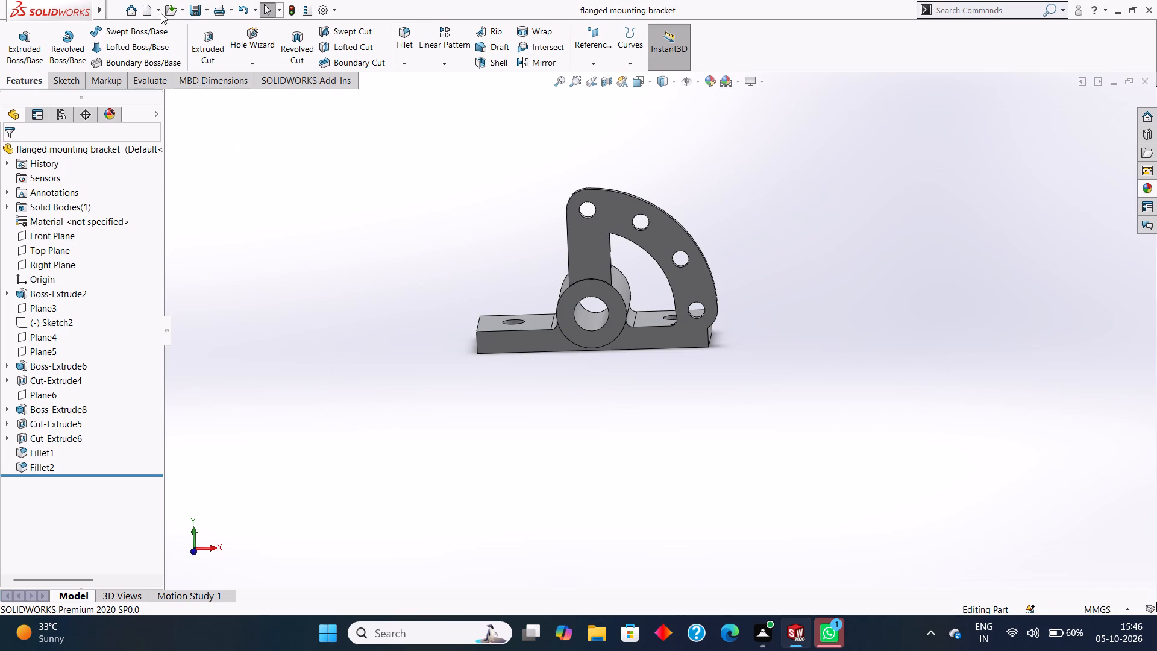
# Save a copy of the flanged mounting bracket as an Adobe Portable Document Format (*.pdf) file in the same folder.
pyautogui.click(208, 13)
pyautogui.click(215, 40)
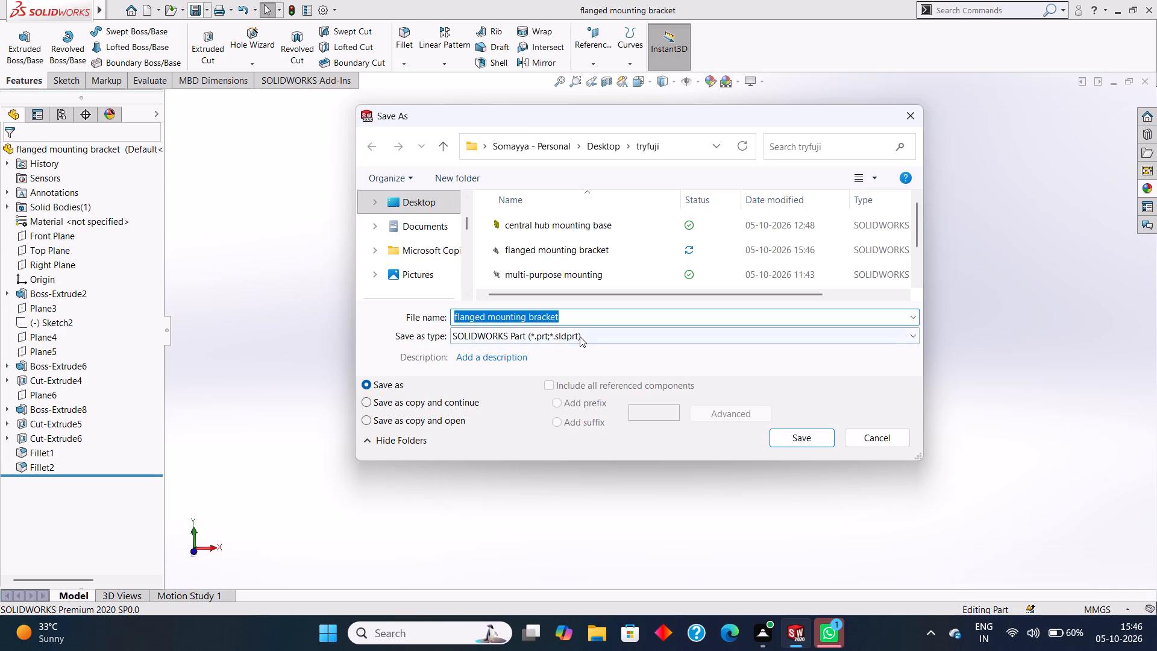
pyautogui.click(580, 336)
pyautogui.click(575, 86)
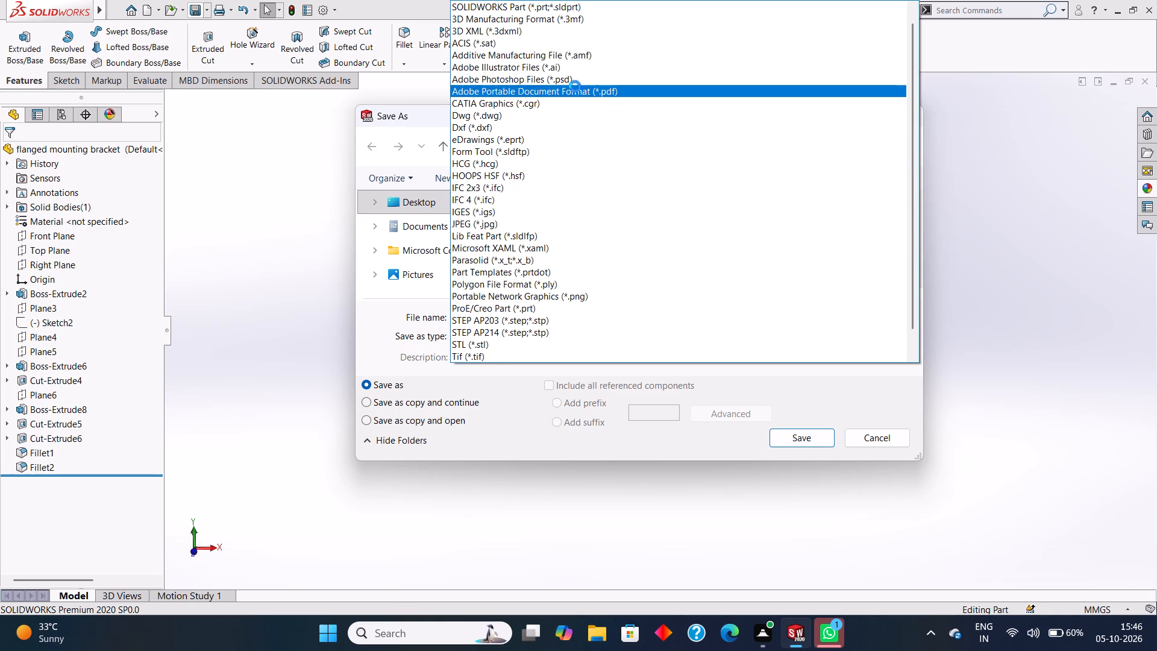
pyautogui.click(592, 361)
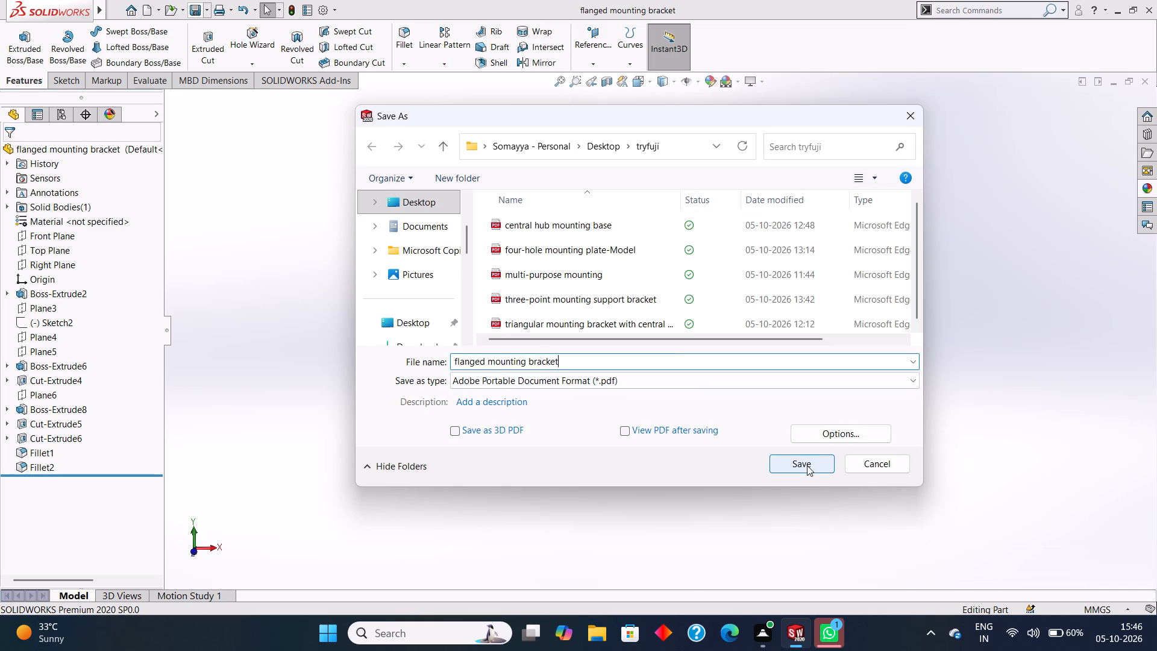
pyautogui.click(807, 465)
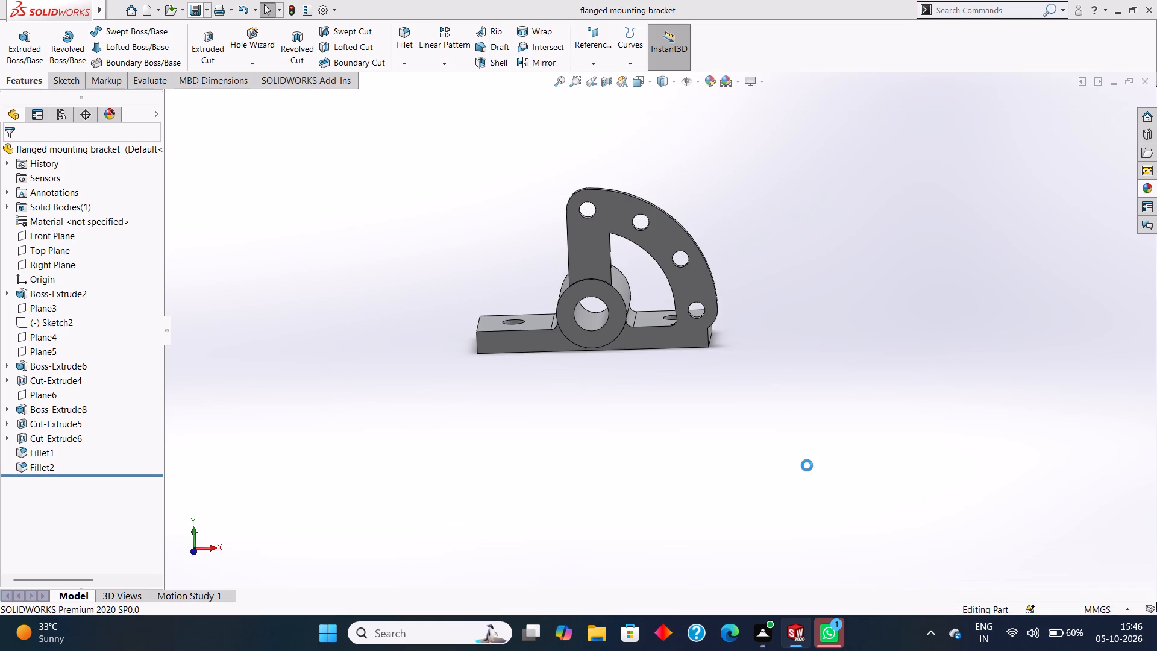